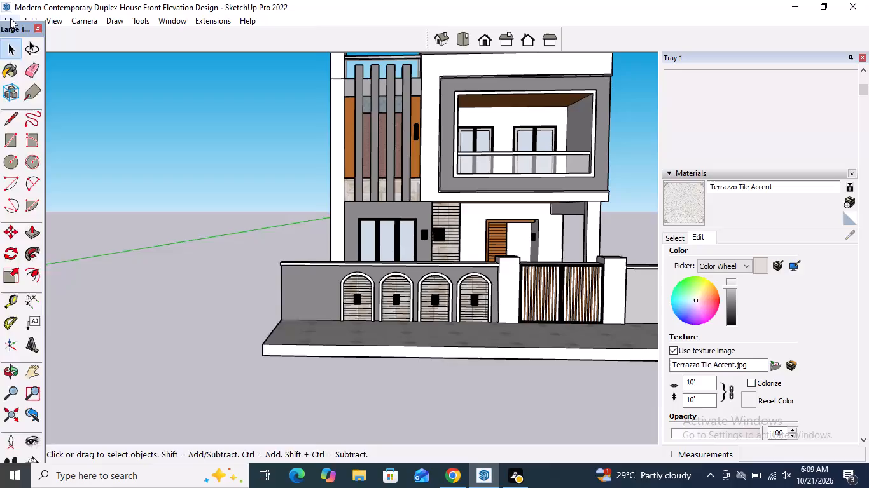
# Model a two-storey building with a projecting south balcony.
# Start a new blank model.
pyautogui.click(10, 18)
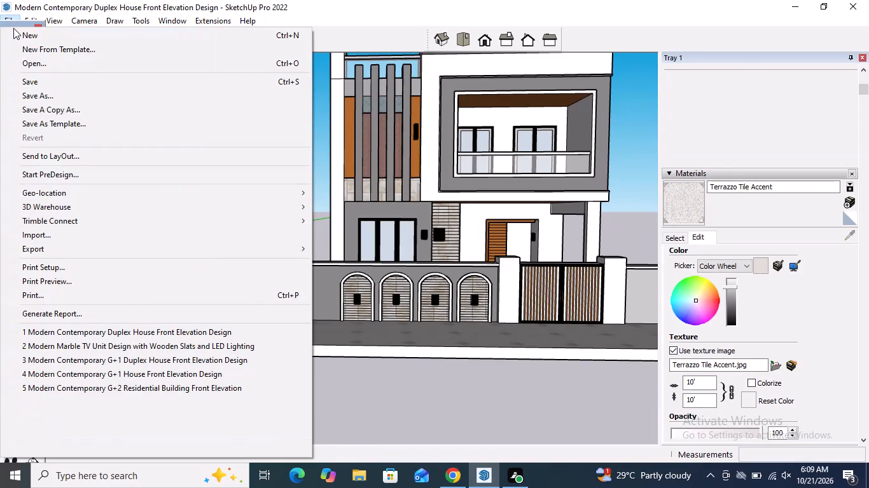
pyautogui.click(15, 34)
# Draw a rectangle about 61' 5" by 41' 3" on the ground, off the origin between the positive red and green axes.
pyautogui.scroll(-4, 139, 261)
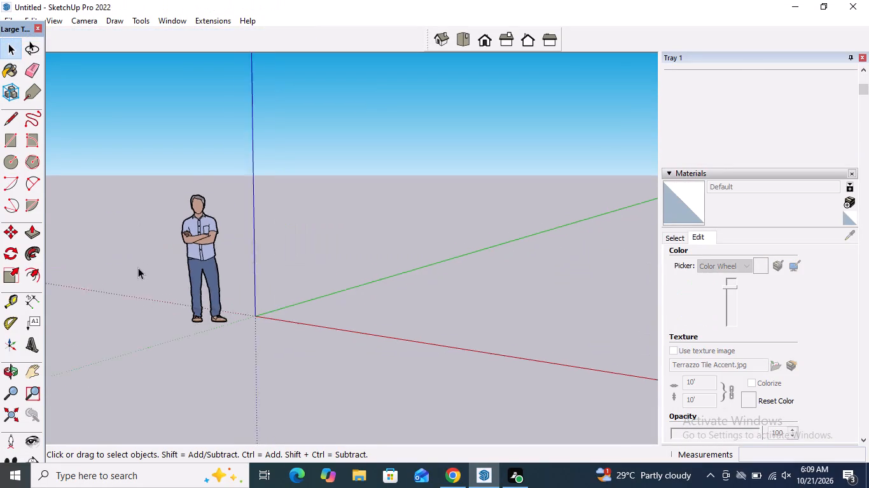
pyautogui.scroll(-2, 138, 268)
pyautogui.scroll(-20, 138, 268)
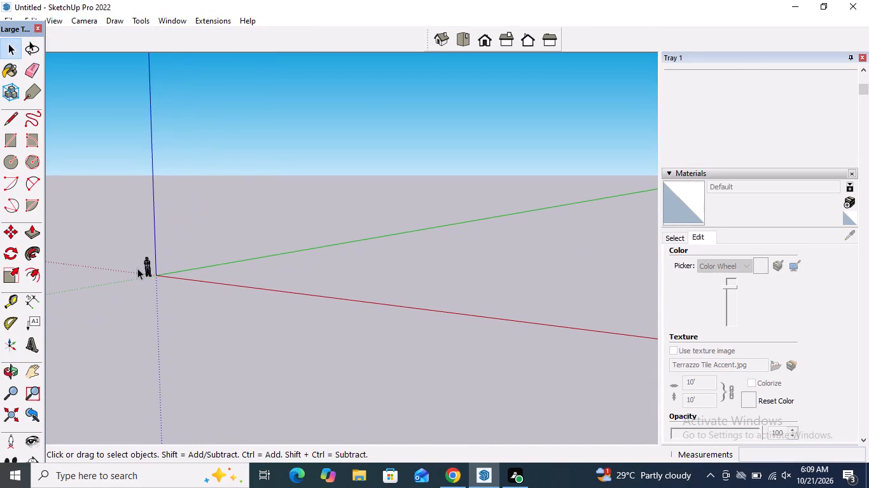
pyautogui.moveTo(137, 267); pyautogui.dragTo(349, 291, button='middle')
pyautogui.scroll(3, 427, 230)
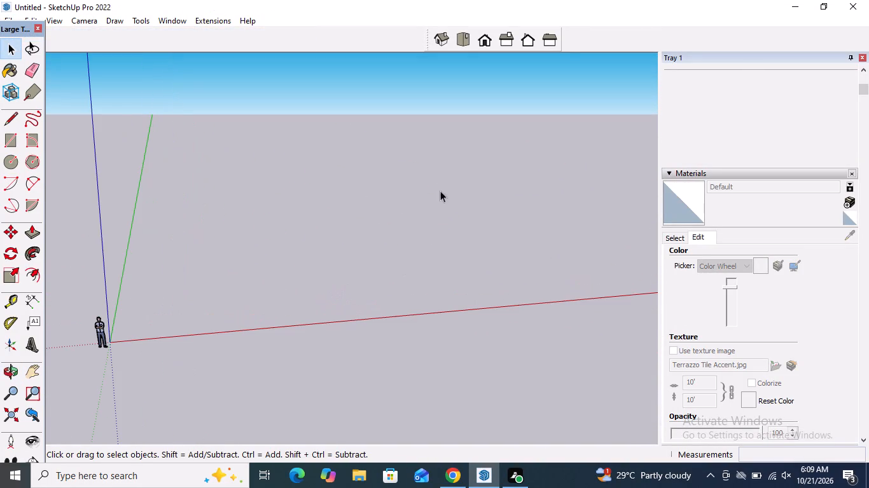
pyautogui.click(463, 46)
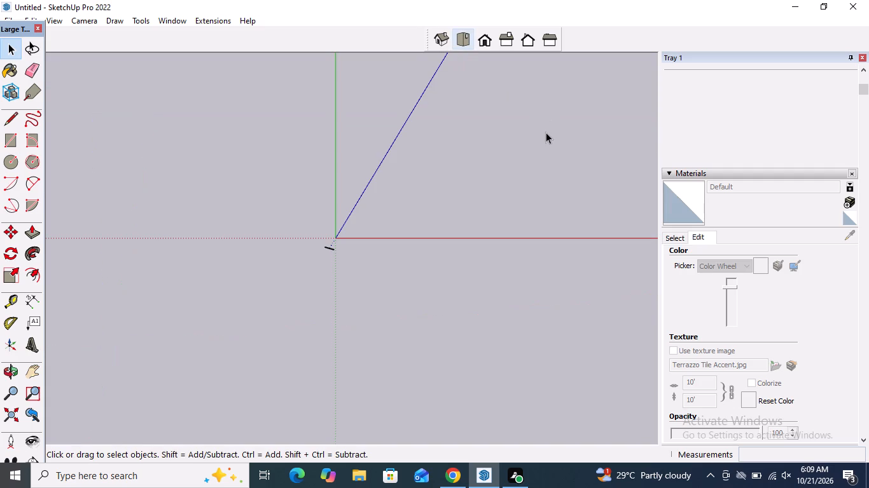
pyautogui.keyDown('shift'); pyautogui.moveTo(546, 133); pyautogui.dragTo(371, 191, button='middle'); pyautogui.keyUp('shift')
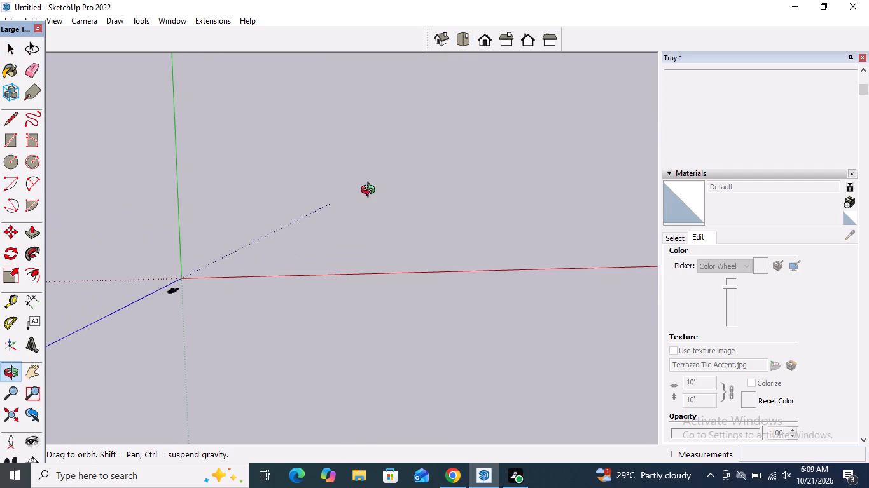
pyautogui.keyDown('shift'); pyautogui.moveTo(371, 191); pyautogui.dragTo(320, 360, button='middle'); pyautogui.keyUp('shift')
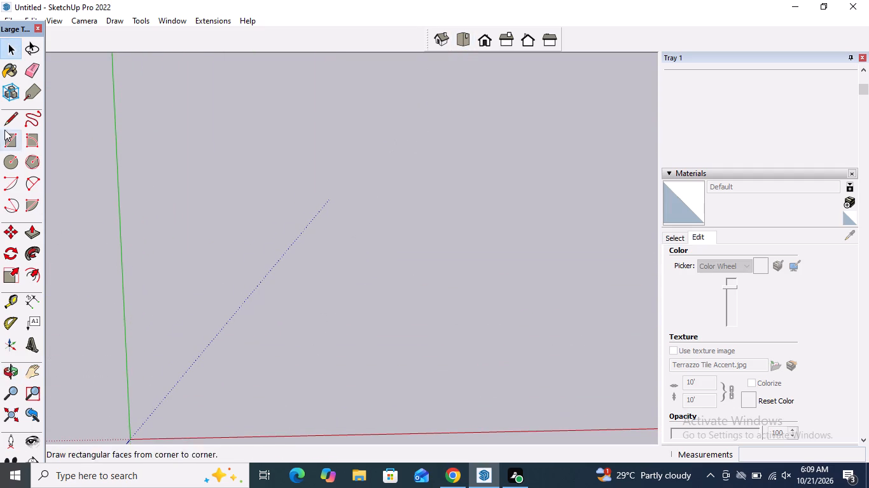
pyautogui.click(4, 145)
pyautogui.moveTo(315, 116); pyautogui.dragTo(319, 131)
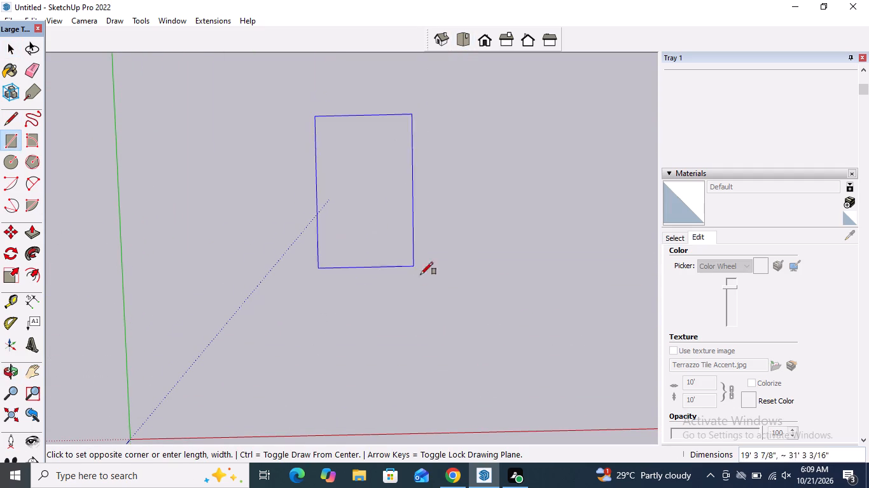
pyautogui.click(624, 317)
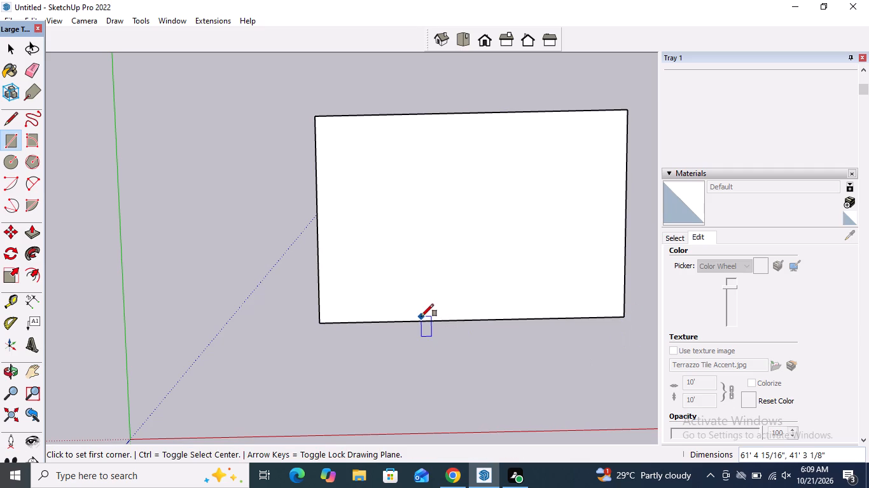
pyautogui.press('space')
# Push/Pull the ground rectangle up about 1' 9" to form a thin base slab.
pyautogui.scroll(-5, 391, 349)
pyautogui.moveTo(389, 349); pyautogui.dragTo(437, 102, button='middle')
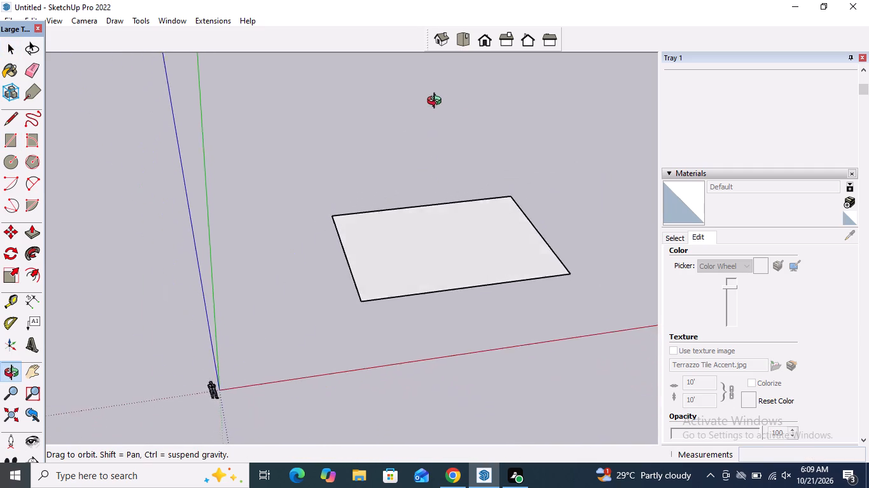
pyautogui.moveTo(437, 102); pyautogui.dragTo(407, 98, button='middle')
pyautogui.scroll(-2, 412, 164)
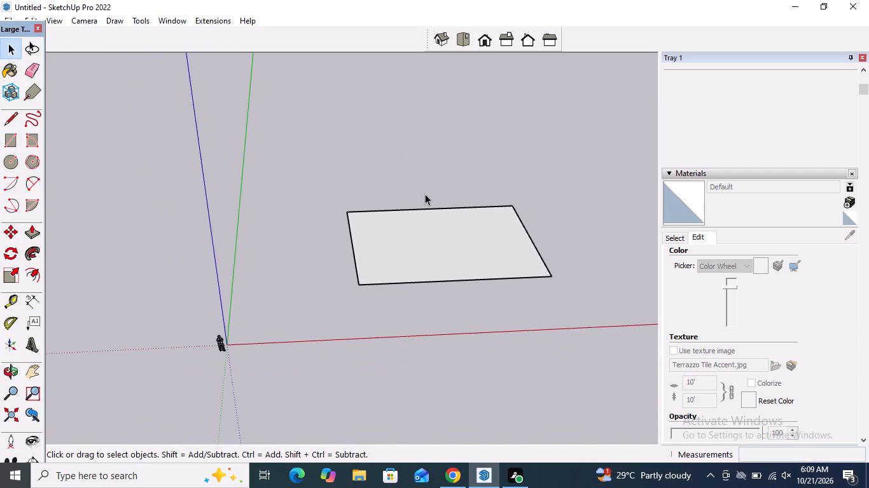
pyautogui.moveTo(409, 187); pyautogui.dragTo(350, 156, button='middle')
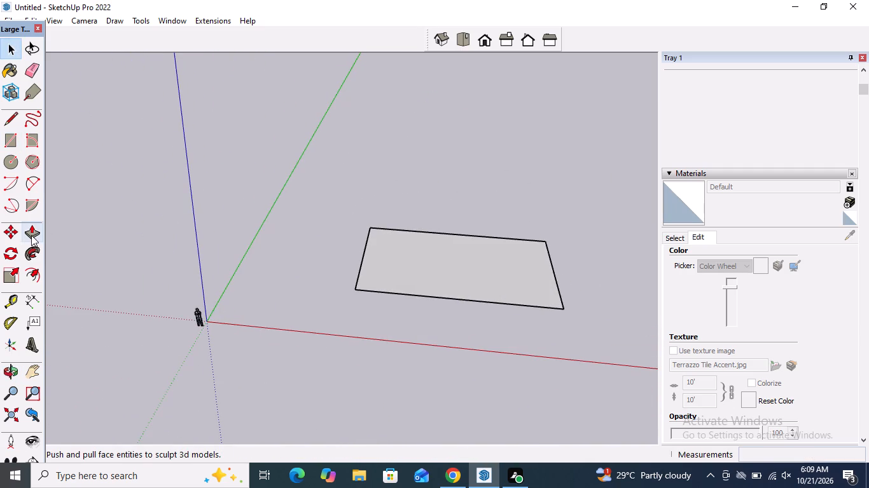
pyautogui.click(31, 233)
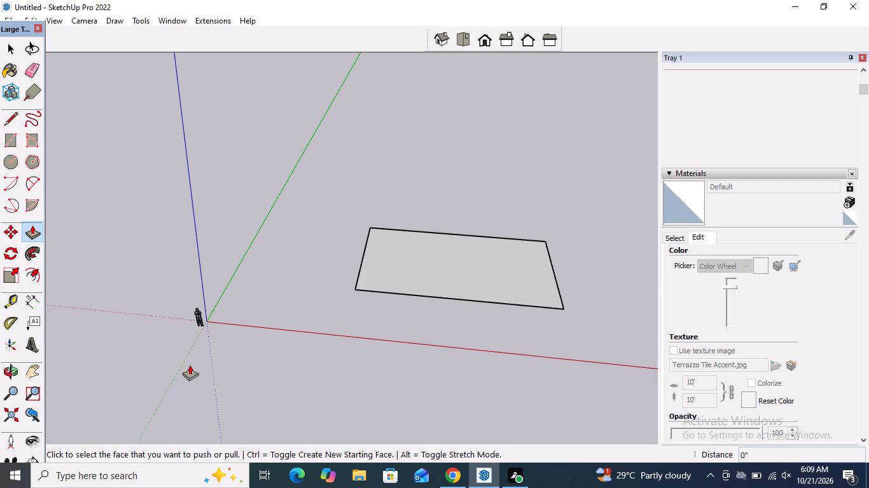
pyautogui.click(393, 257)
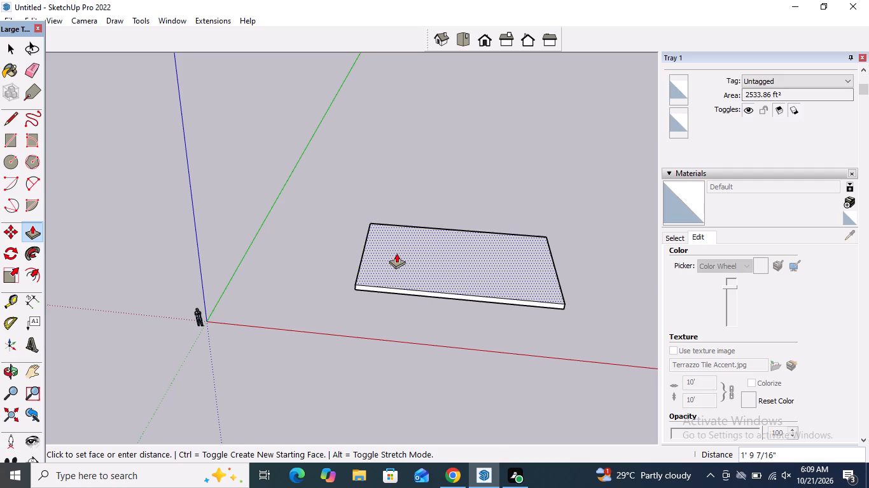
pyautogui.click(396, 253)
# Stack a ground-floor block about 30' 9" high on the base slab and a floor band about 1' 11" thick above it, as new starting faces.
pyautogui.click(406, 258)
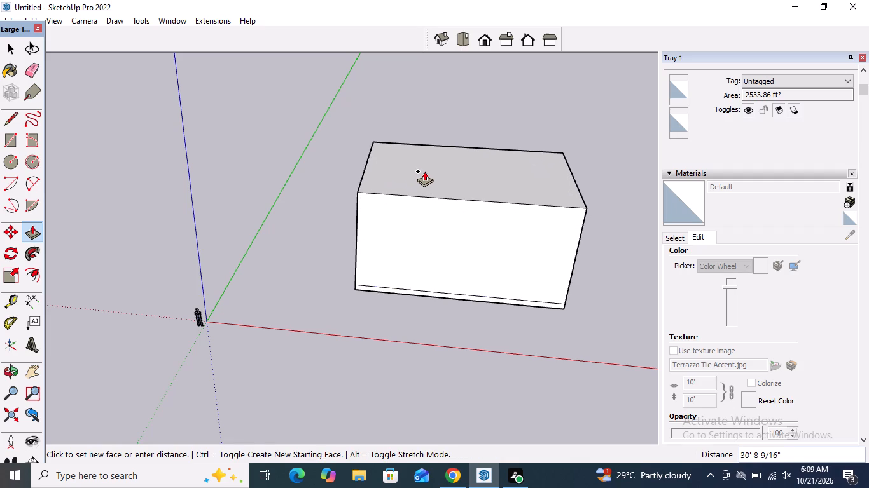
pyautogui.click(424, 171)
pyautogui.click(440, 172)
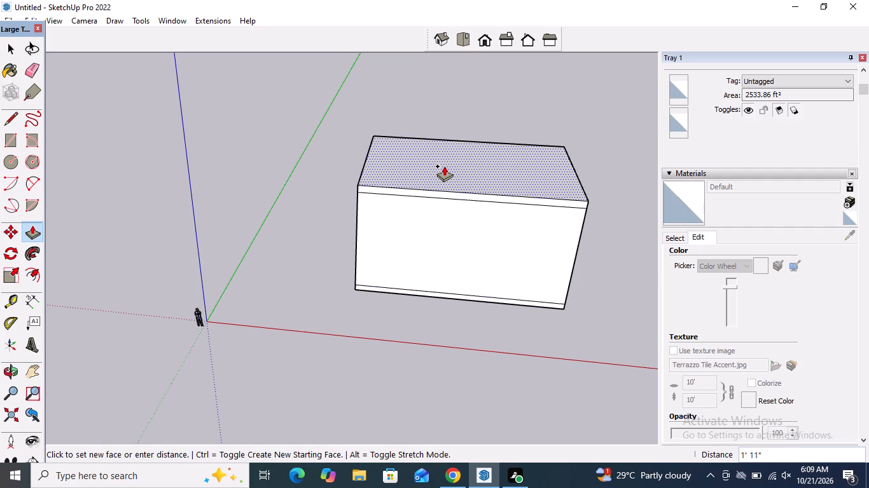
pyautogui.click(444, 165)
# Stack an upper-floor block about 26' 2" high on the floor band and a roof slab about 3' 2" thick above it.
pyautogui.click(445, 164)
pyautogui.scroll(-9, 438, 191)
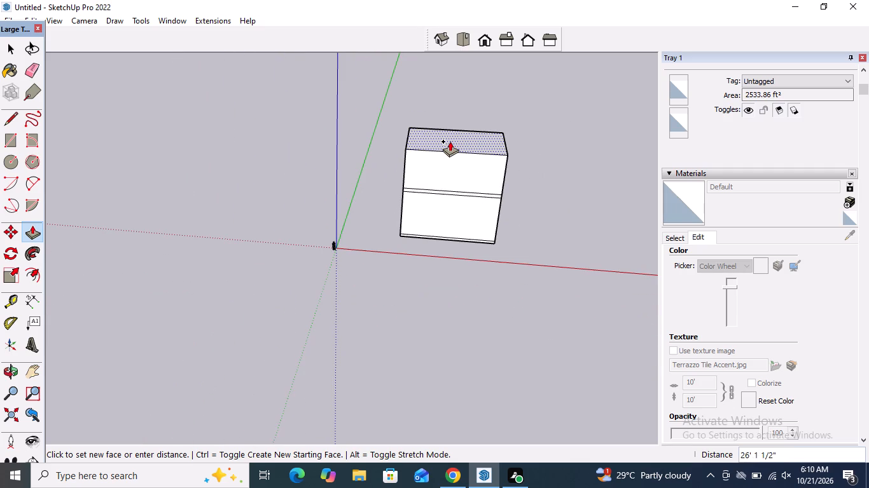
pyautogui.click(450, 140)
pyautogui.click(464, 132)
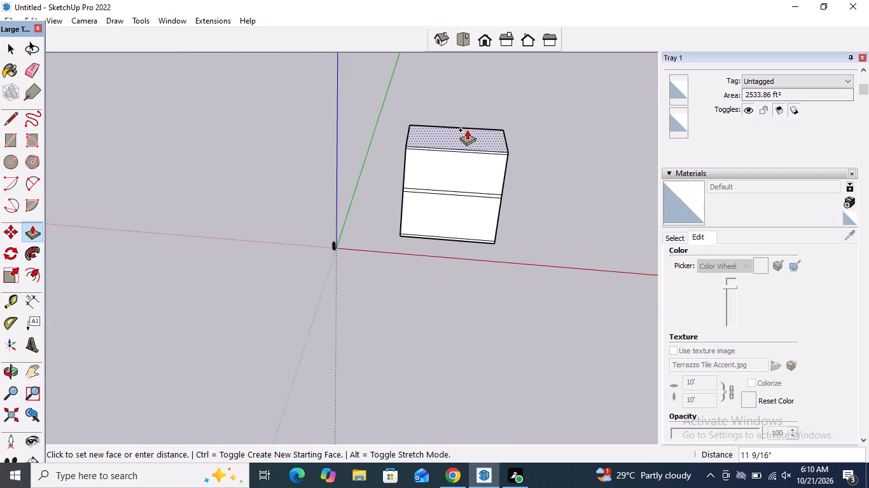
pyautogui.click(468, 127)
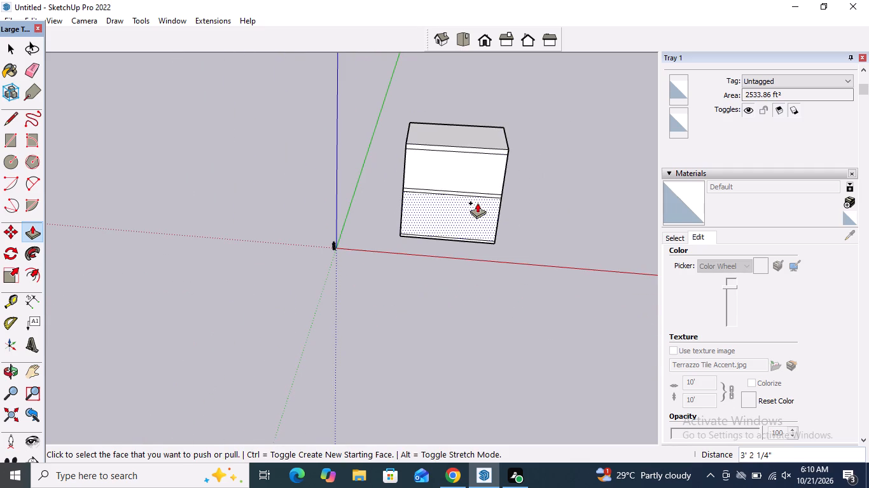
pyautogui.press('space')
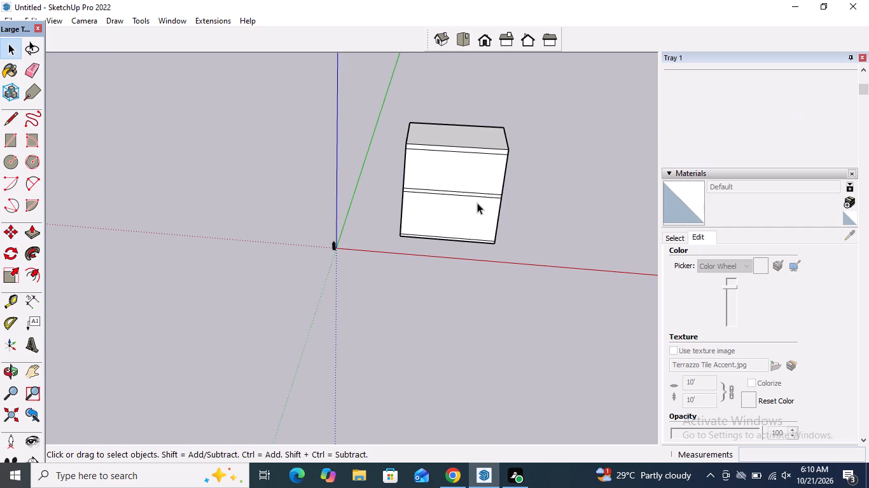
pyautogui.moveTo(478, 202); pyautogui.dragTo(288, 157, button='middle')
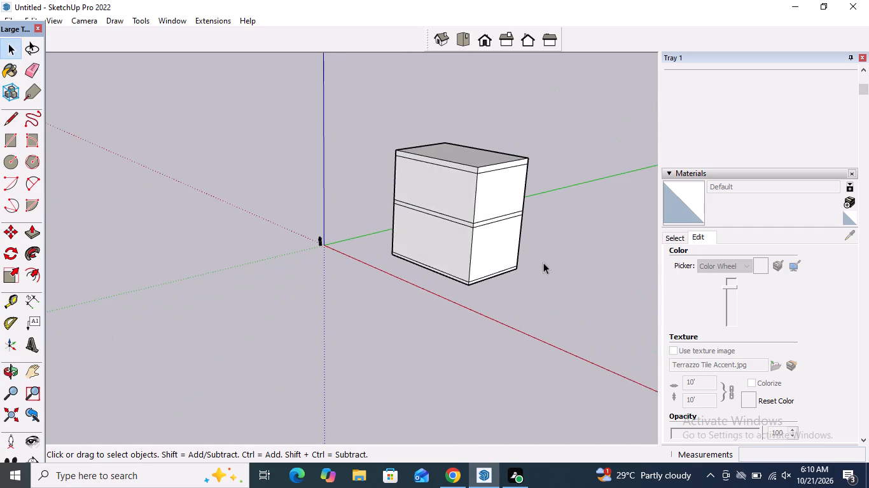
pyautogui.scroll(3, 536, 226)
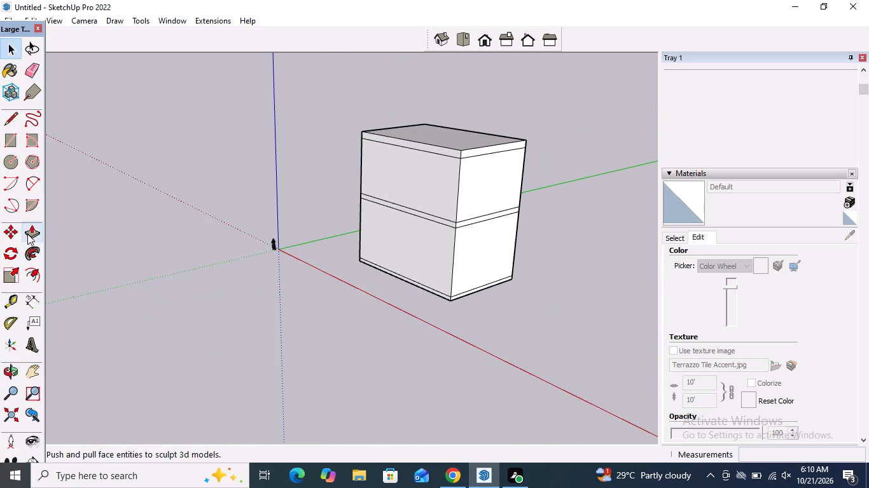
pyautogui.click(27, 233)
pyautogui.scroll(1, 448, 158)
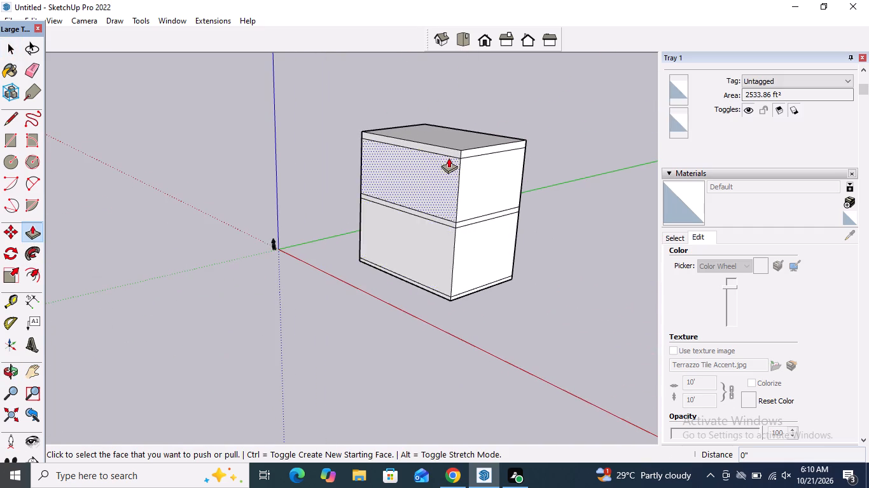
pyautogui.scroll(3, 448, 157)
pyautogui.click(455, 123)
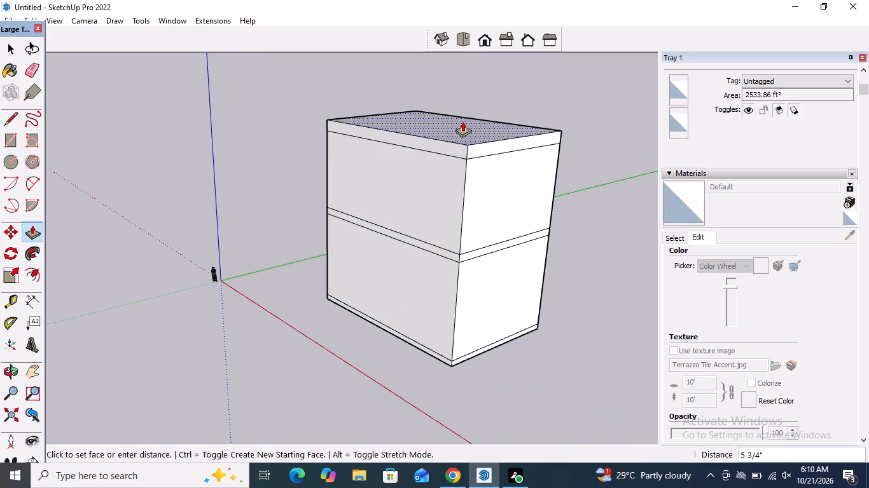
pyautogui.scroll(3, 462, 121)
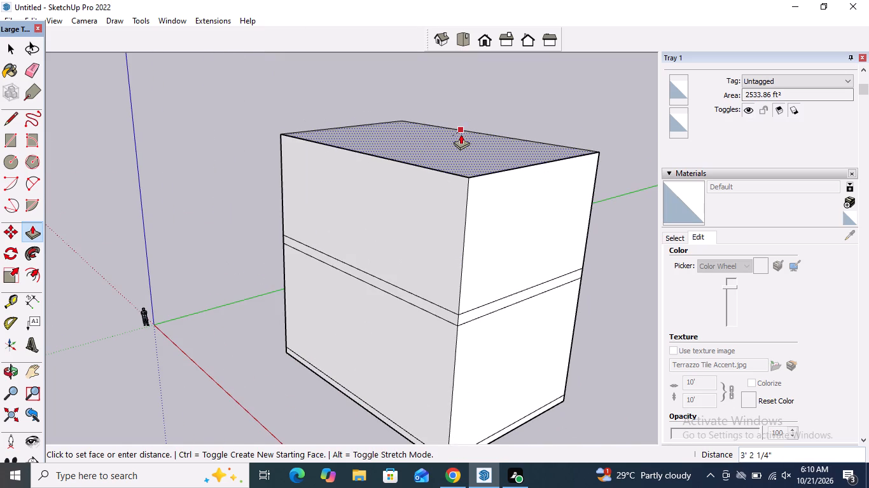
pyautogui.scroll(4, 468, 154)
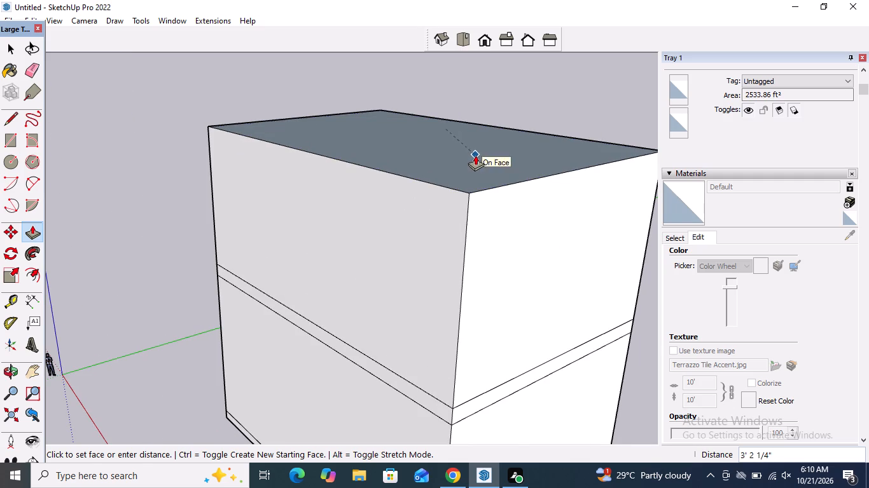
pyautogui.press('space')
# Push the top face of the roof slab down by about 1' 3" to thin the slab.
pyautogui.click(43, 234)
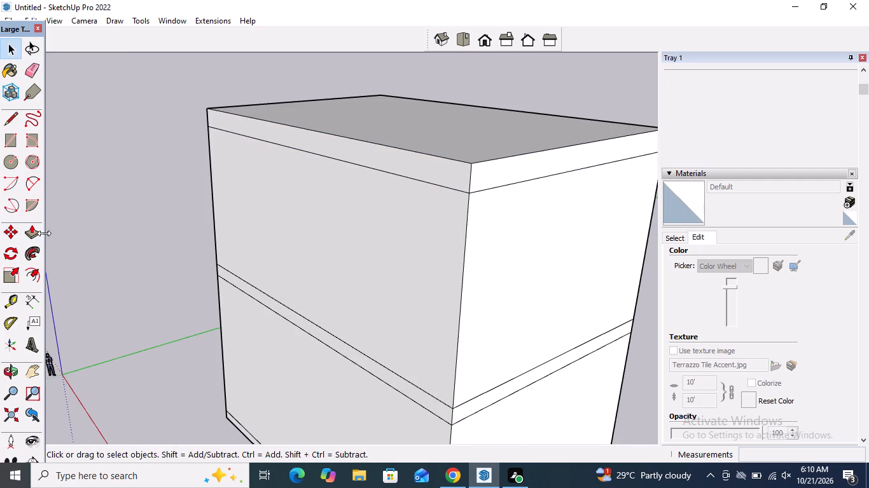
pyautogui.click(27, 234)
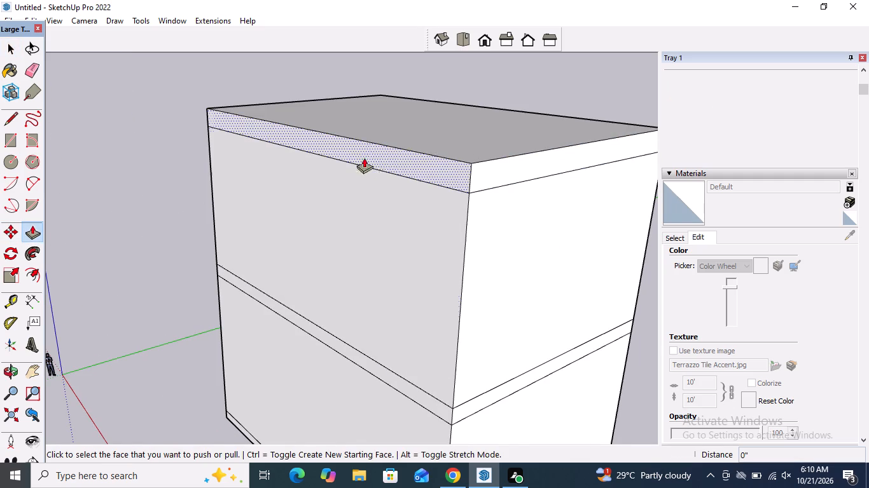
pyautogui.click(424, 140)
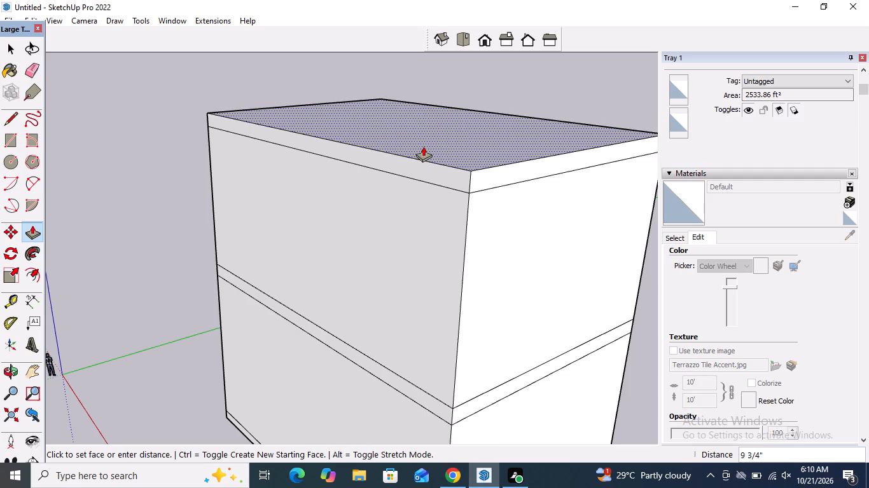
pyautogui.click(422, 149)
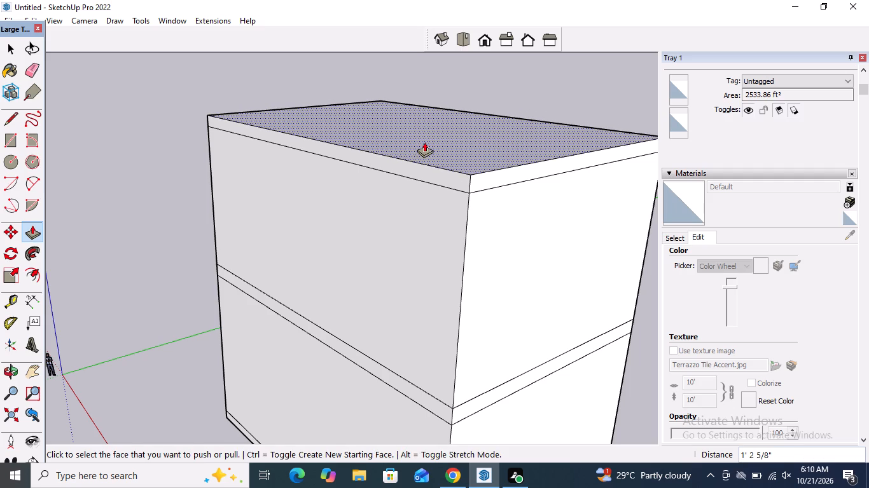
pyautogui.press('space')
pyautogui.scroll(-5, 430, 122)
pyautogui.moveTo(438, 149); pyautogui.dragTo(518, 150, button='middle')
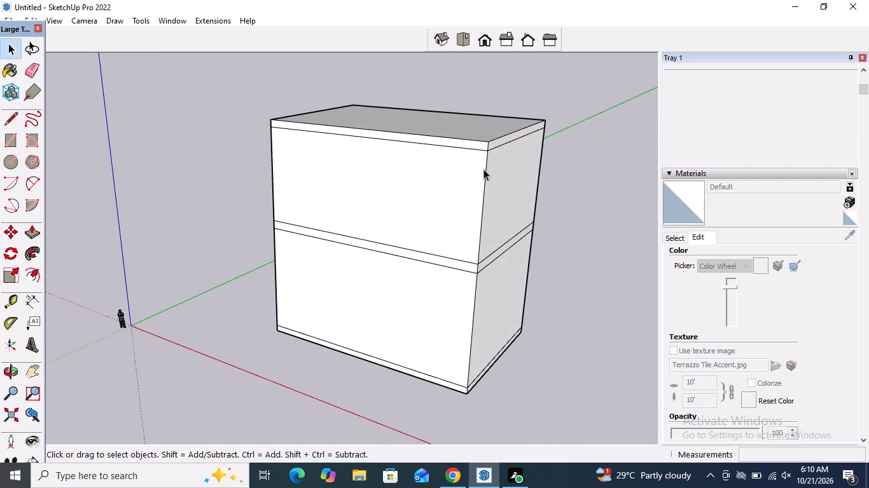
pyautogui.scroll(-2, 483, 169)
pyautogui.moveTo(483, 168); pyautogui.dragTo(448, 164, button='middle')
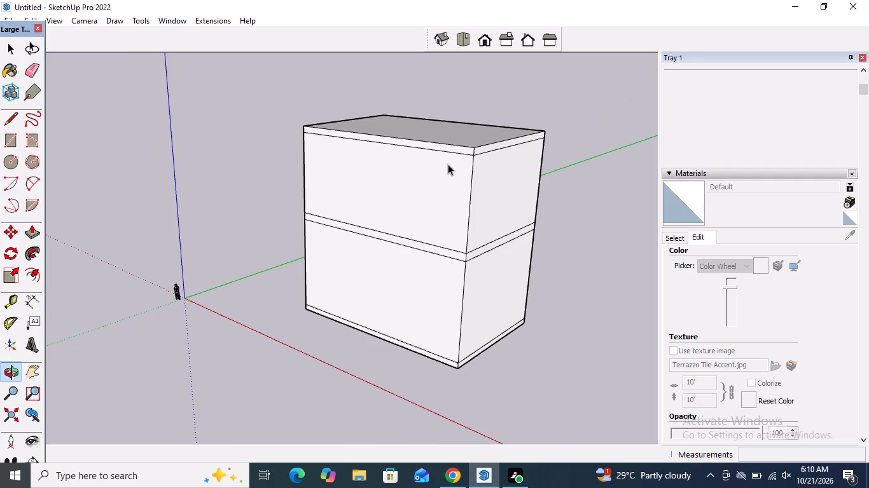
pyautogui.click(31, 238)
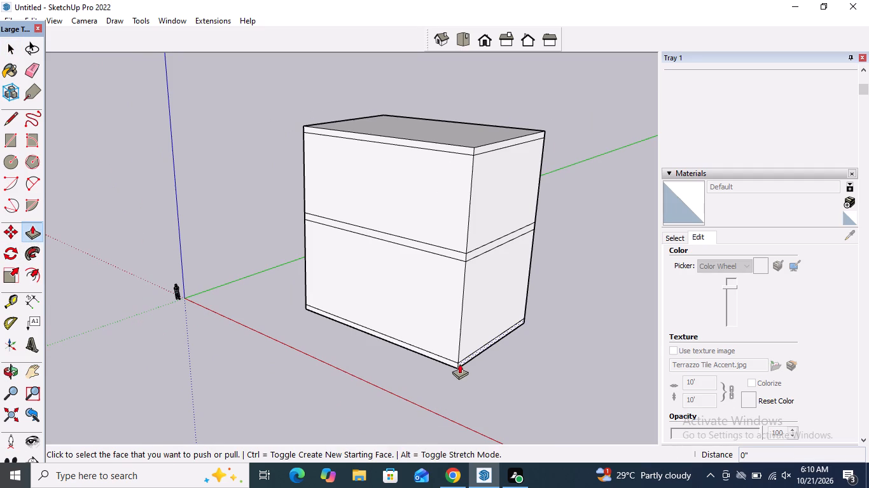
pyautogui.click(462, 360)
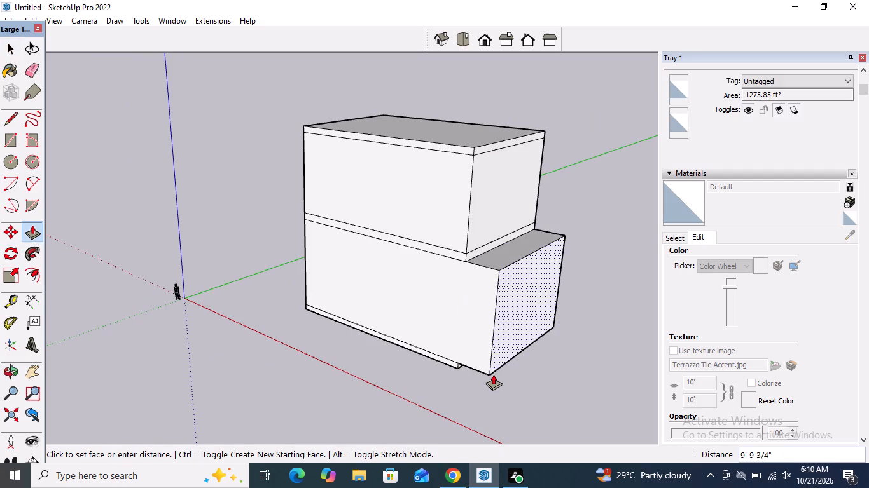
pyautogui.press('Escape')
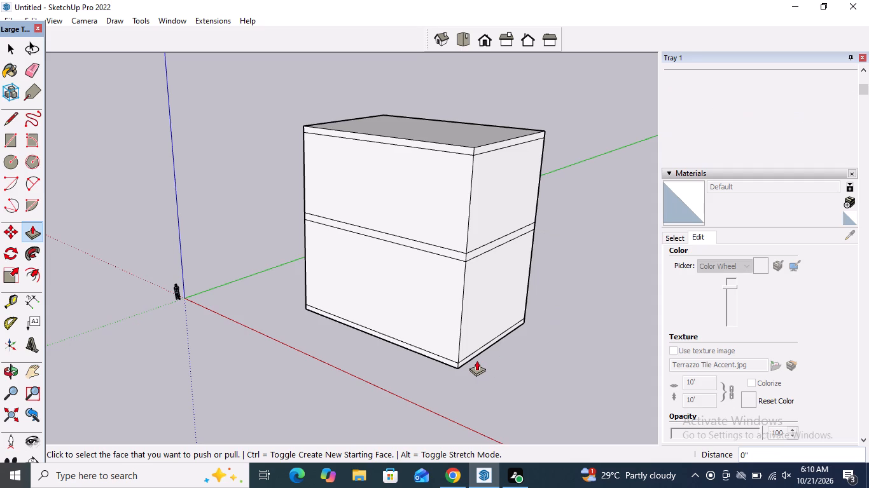
# Extend the same short end of the base slab, both floor blocks, floor band and roof slab outward by about 22' 3".
pyautogui.click(473, 358)
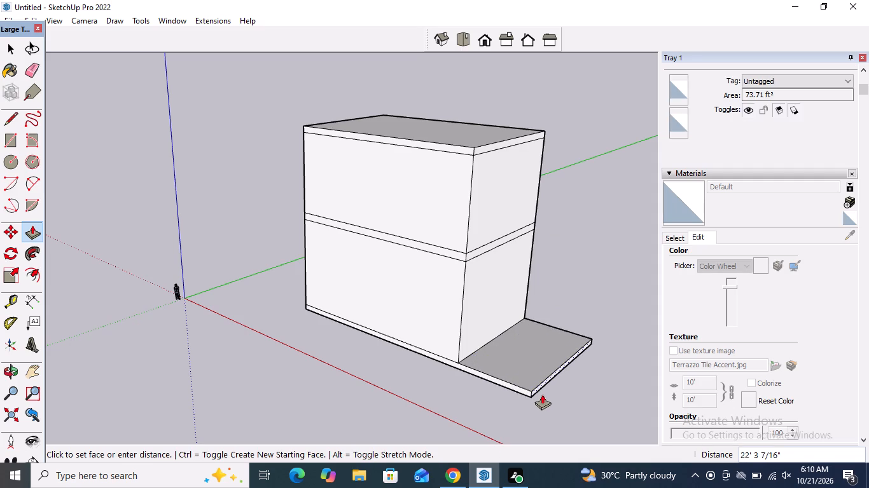
pyautogui.click(542, 394)
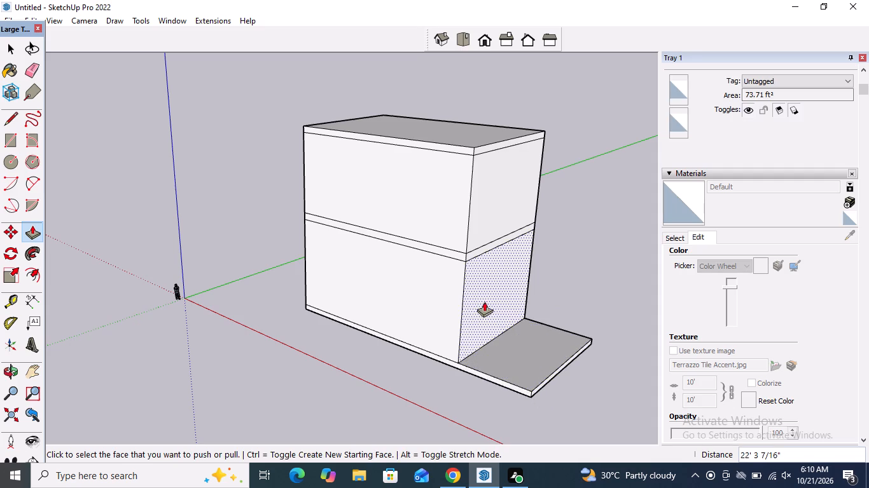
pyautogui.doubleClick(484, 301)
pyautogui.click(486, 251)
pyautogui.click(486, 250)
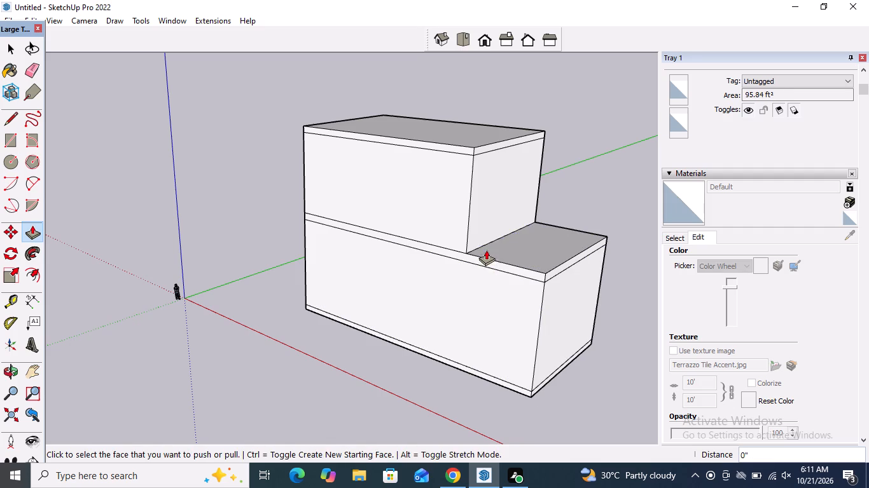
pyautogui.doubleClick(496, 204)
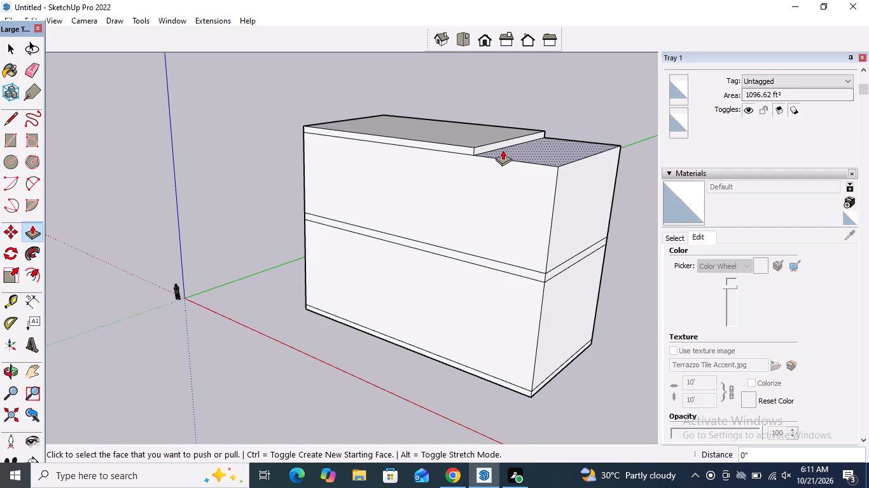
pyautogui.click(503, 145)
pyautogui.click(503, 145)
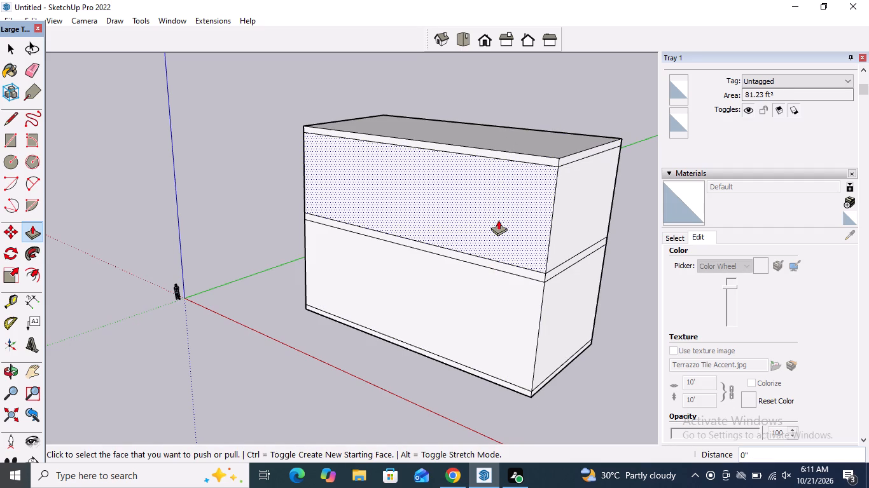
pyautogui.press('space')
# Select the whole building and move it about 379' 5" away from the origin.
pyautogui.scroll(-13, 436, 300)
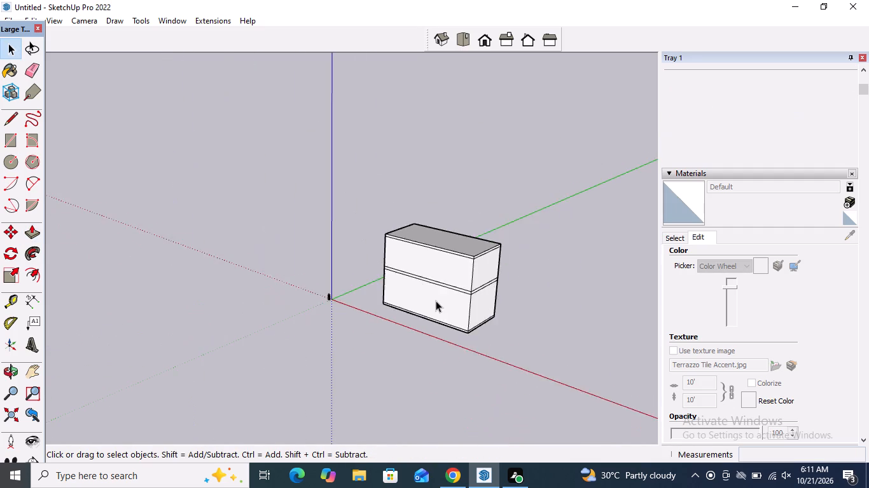
pyautogui.scroll(-9, 436, 301)
pyautogui.moveTo(412, 301); pyautogui.dragTo(702, 337, button='middle')
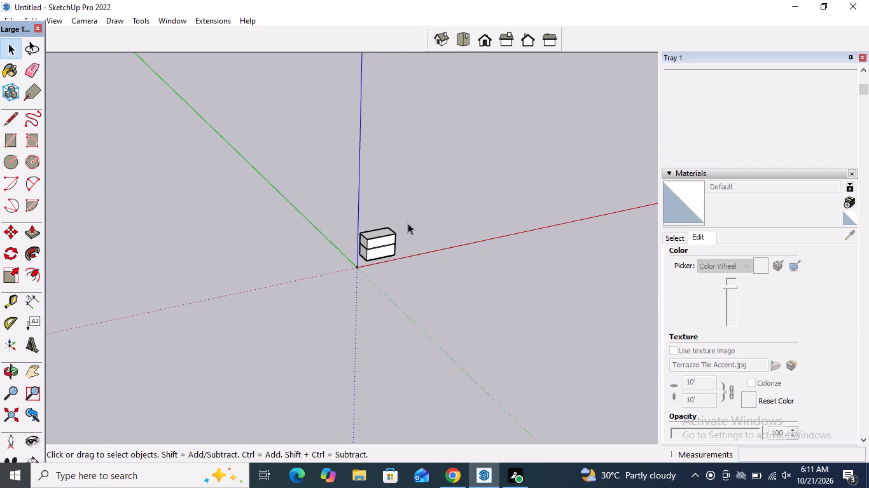
pyautogui.scroll(10, 382, 208)
pyautogui.tripleClick(372, 280)
pyautogui.click(372, 280)
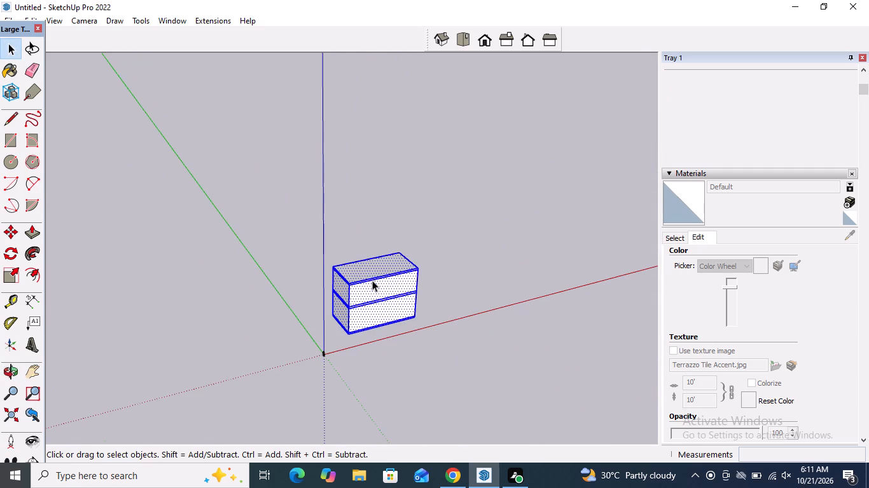
pyautogui.click(16, 233)
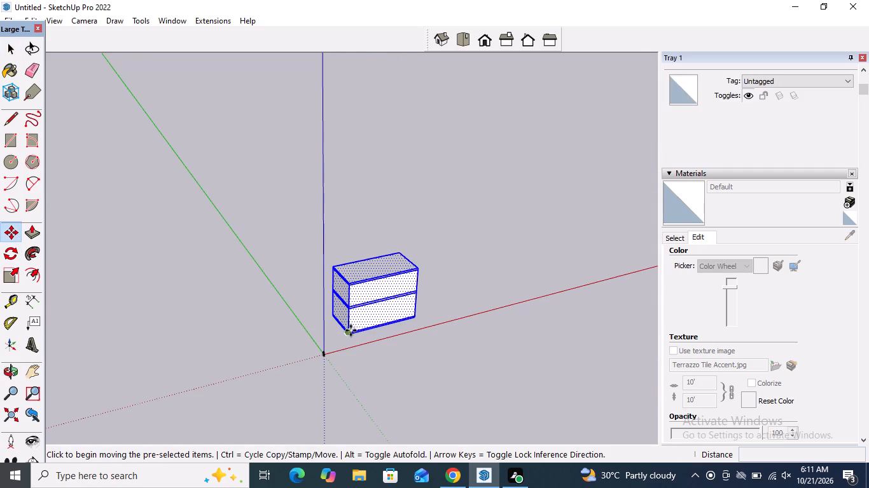
pyautogui.click(349, 332)
pyautogui.click(426, 208)
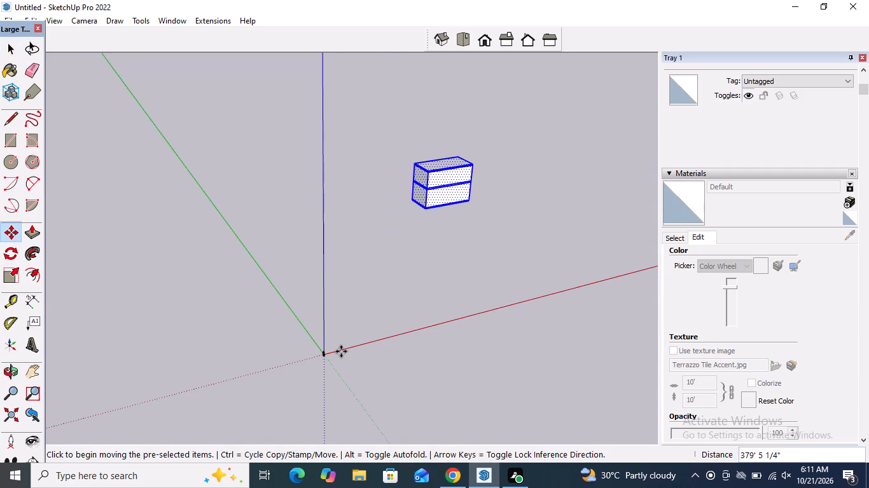
pyautogui.press('space')
pyautogui.click(342, 341)
# Push/Pull the base slab's edge face on one long side of the building outward by about 47' 5".
pyautogui.scroll(-10, 264, 339)
pyautogui.moveTo(417, 270); pyautogui.dragTo(343, 240, button='middle')
pyautogui.scroll(13, 376, 249)
pyautogui.moveTo(377, 249); pyautogui.dragTo(361, 247, button='middle')
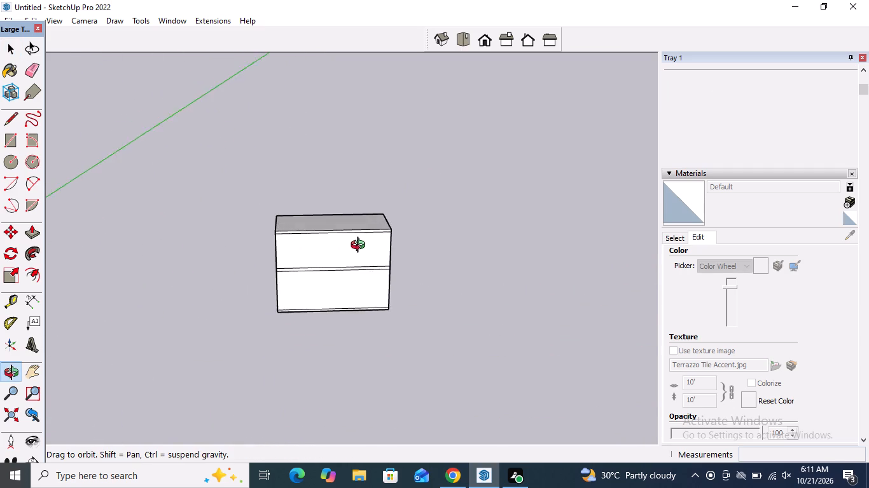
pyautogui.moveTo(361, 247); pyautogui.dragTo(339, 246, button='middle')
pyautogui.scroll(2, 338, 246)
pyautogui.click(27, 236)
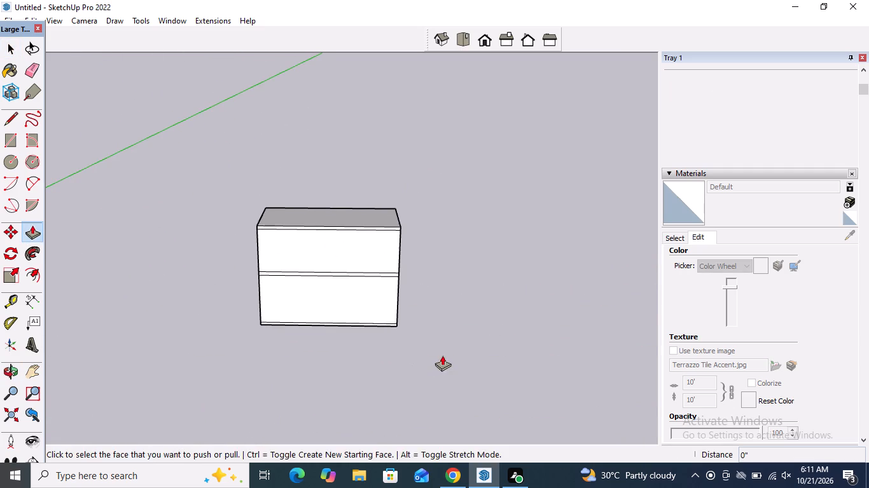
pyautogui.moveTo(448, 355); pyautogui.dragTo(235, 376, button='middle')
pyautogui.scroll(4, 291, 342)
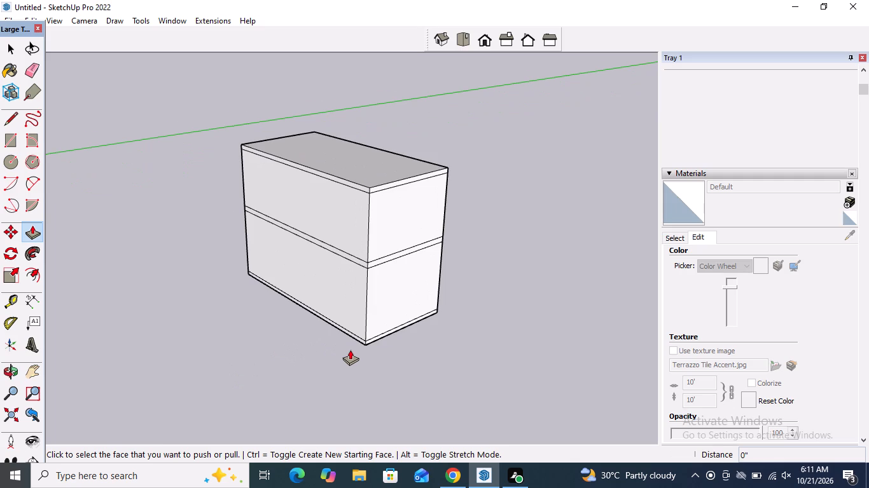
pyautogui.scroll(3, 350, 349)
pyautogui.click(362, 335)
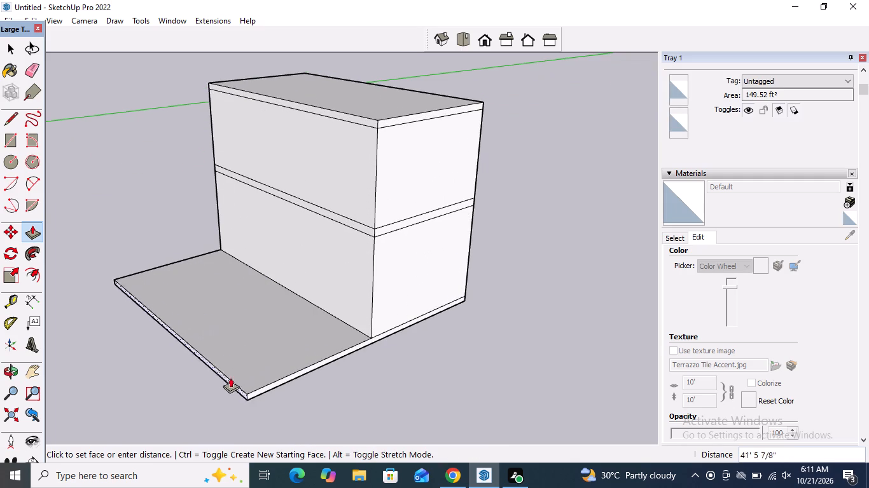
pyautogui.click(212, 384)
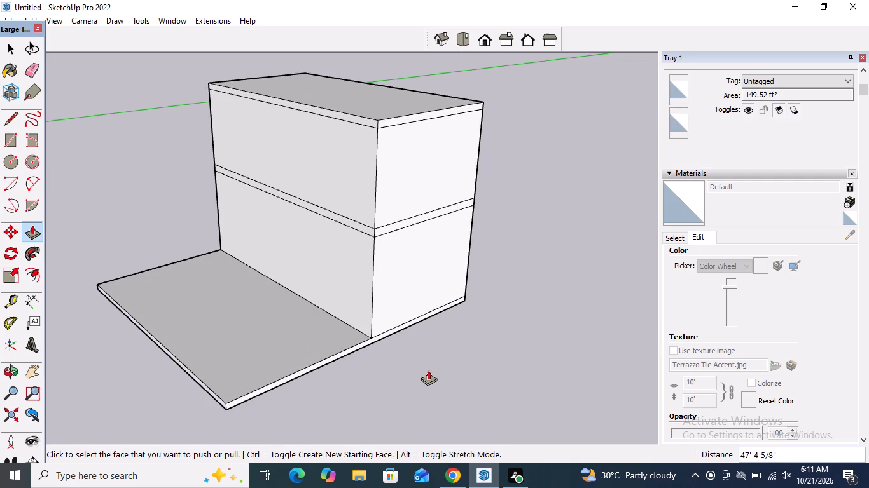
# Extend one short end of the widened base slab by about 38' 5" and the opposite end by about 32' 8".
pyautogui.click(380, 336)
pyautogui.scroll(-9, 482, 391)
pyautogui.click(486, 389)
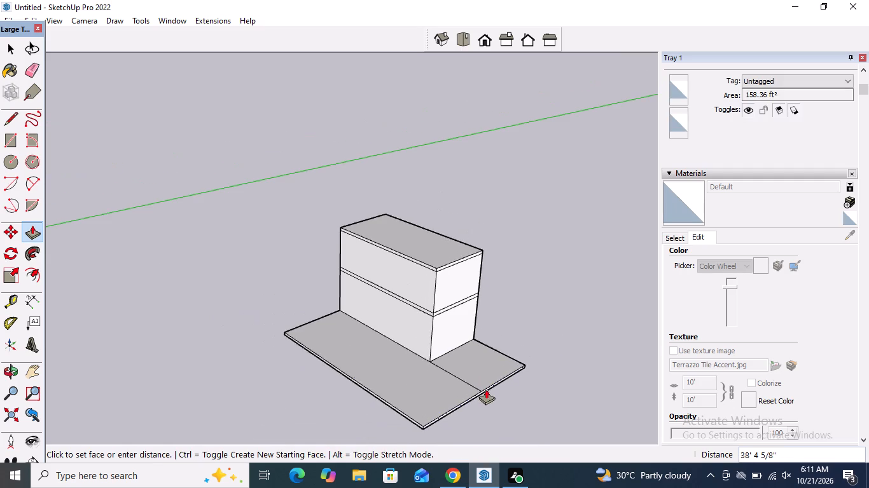
pyautogui.moveTo(299, 343); pyautogui.dragTo(598, 341, button='middle')
pyautogui.moveTo(359, 333); pyautogui.dragTo(460, 350, button='middle')
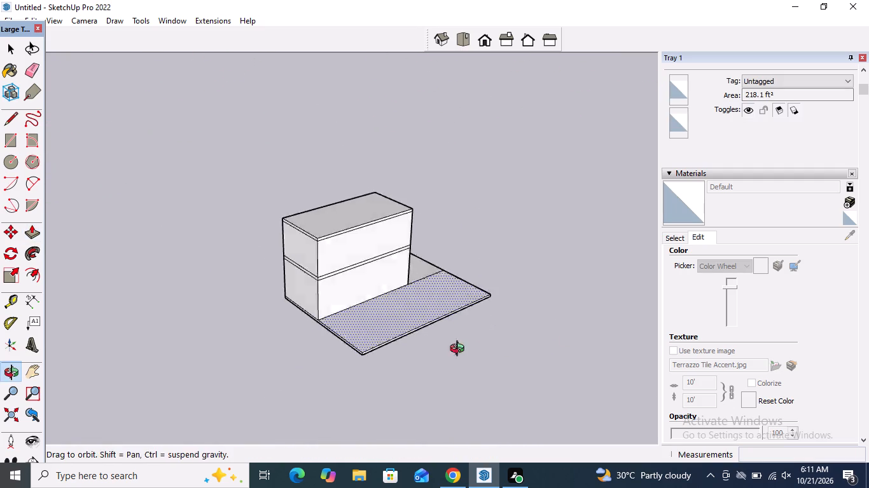
pyautogui.moveTo(460, 350); pyautogui.dragTo(513, 350, button='middle')
pyautogui.scroll(8, 348, 335)
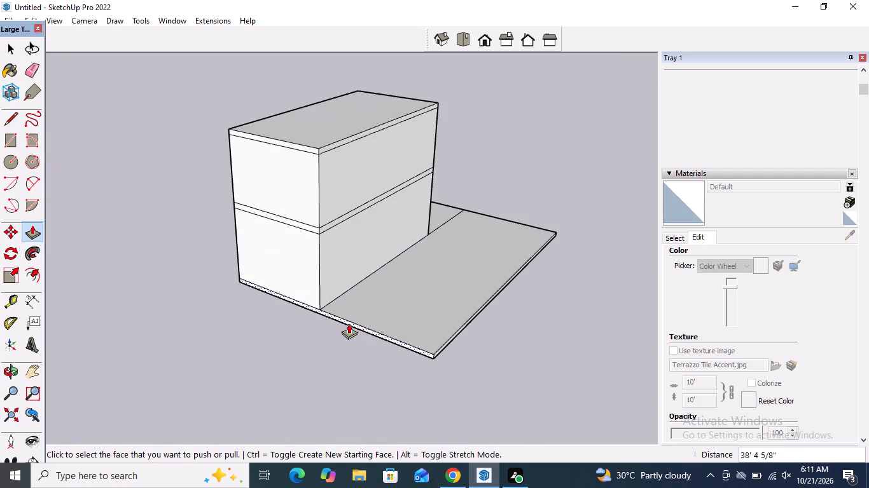
pyautogui.click(349, 322)
pyautogui.click(282, 355)
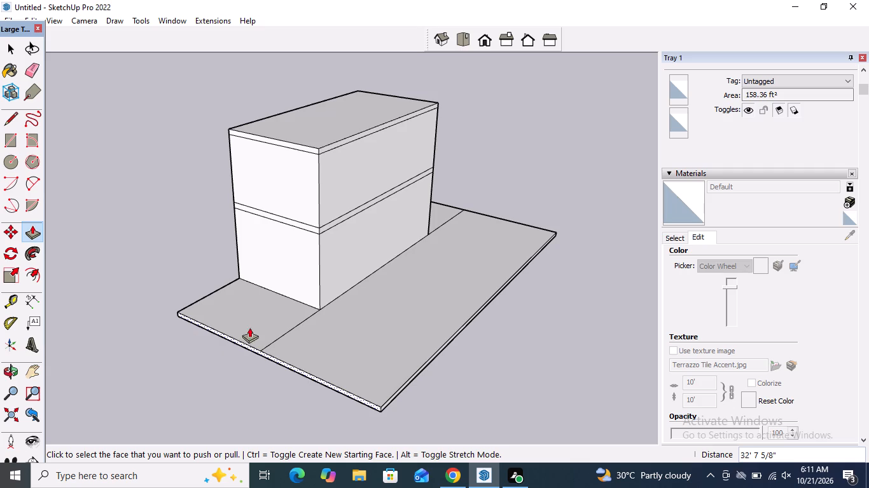
pyautogui.press('space')
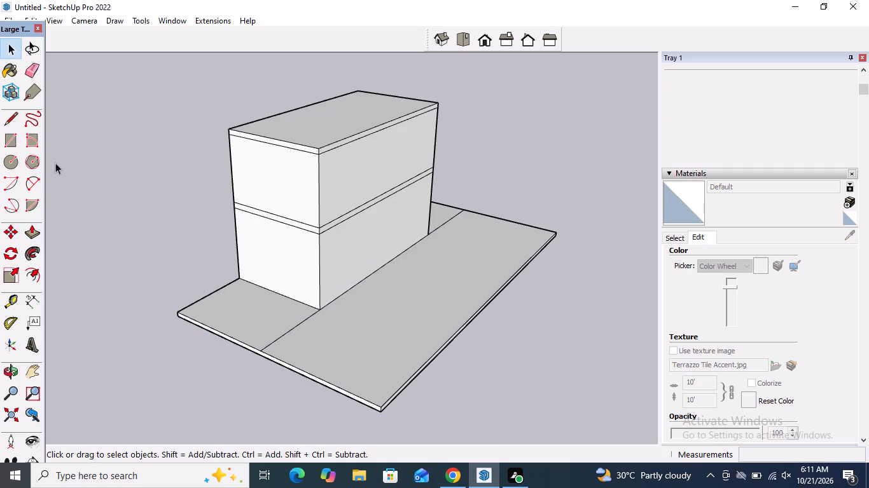
# Erase the two leftover seam lines on top of the base slab at either end of the building.
pyautogui.click(30, 69)
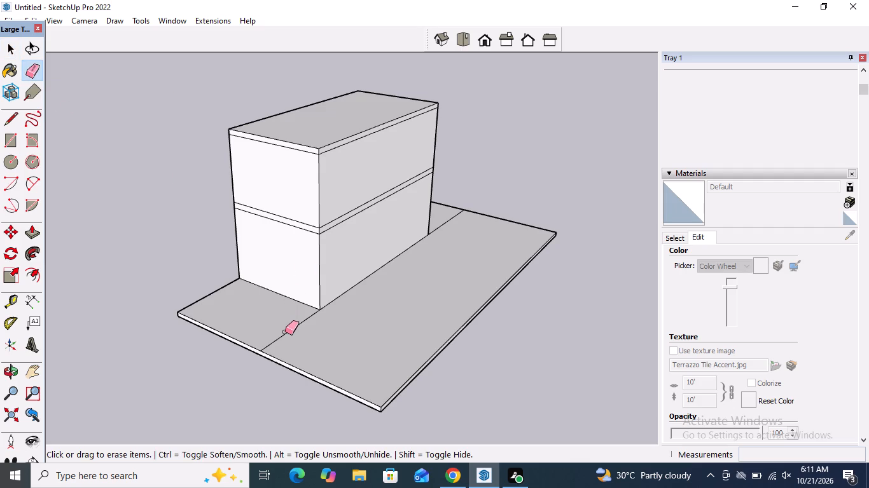
pyautogui.click(283, 335)
pyautogui.scroll(-9, 221, 344)
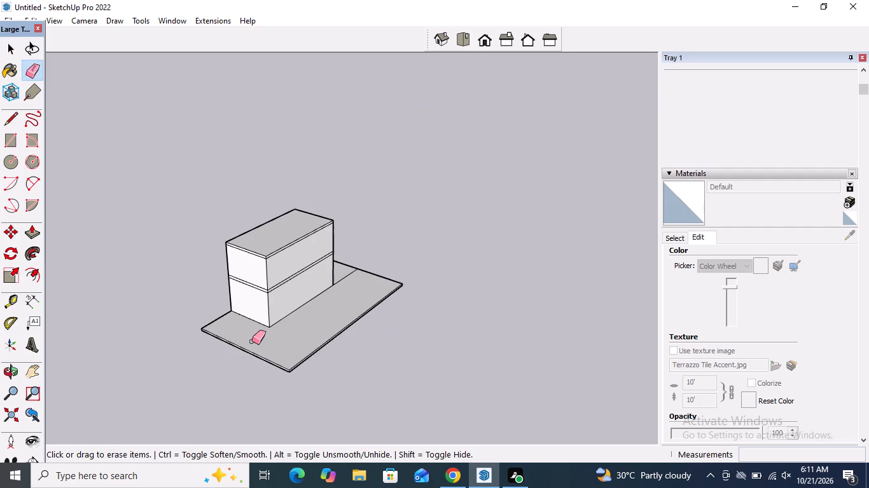
pyautogui.moveTo(406, 335); pyautogui.dragTo(168, 347, button='middle')
pyautogui.scroll(4, 378, 272)
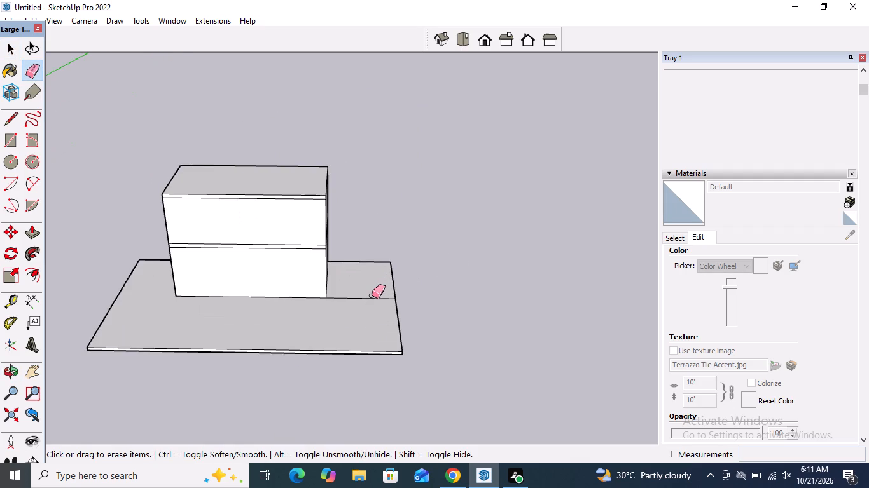
pyautogui.click(370, 297)
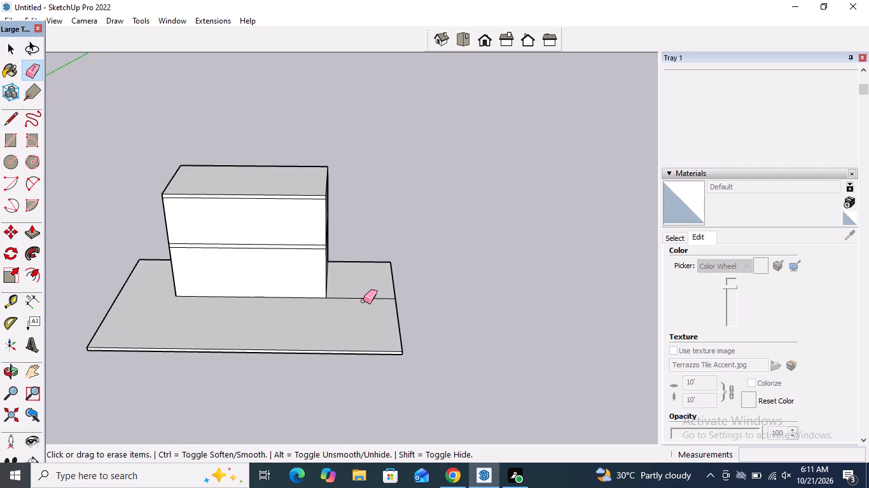
pyautogui.click(362, 298)
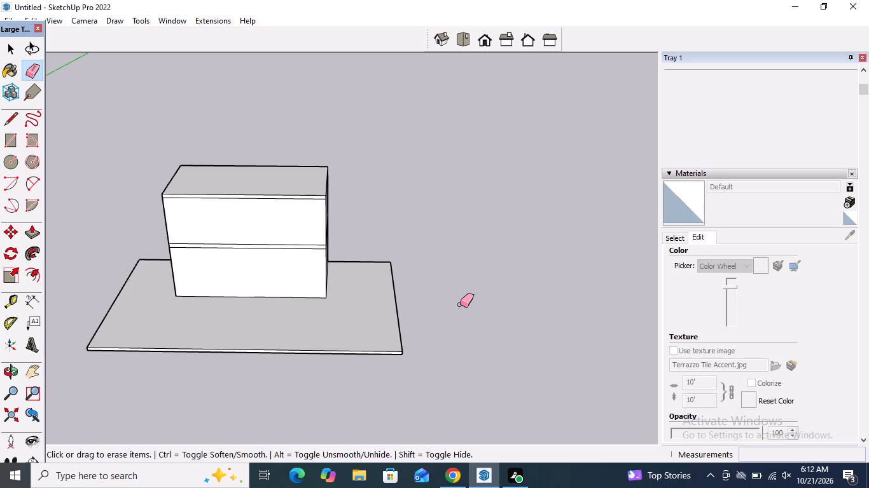
pyautogui.press('space')
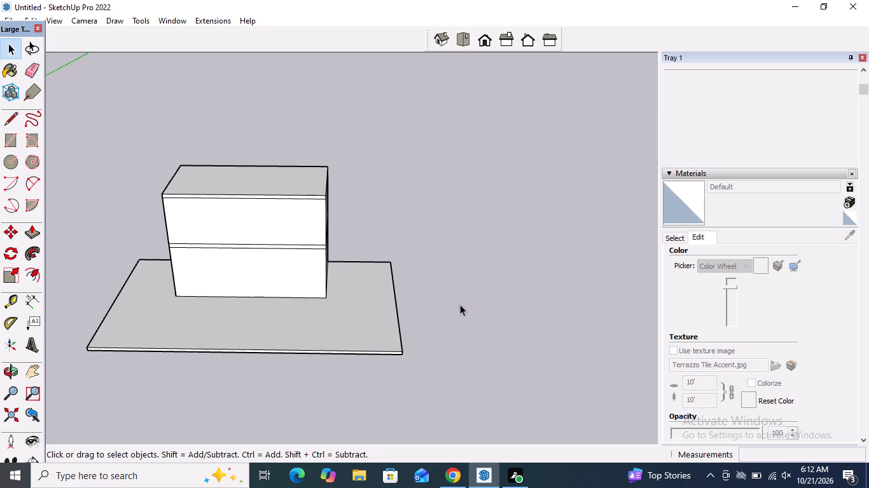
# Pull the floor band's long edge face out about 27' 6" over the wide part of the base slab, forming a projecting ledge.
pyautogui.scroll(-11, 438, 280)
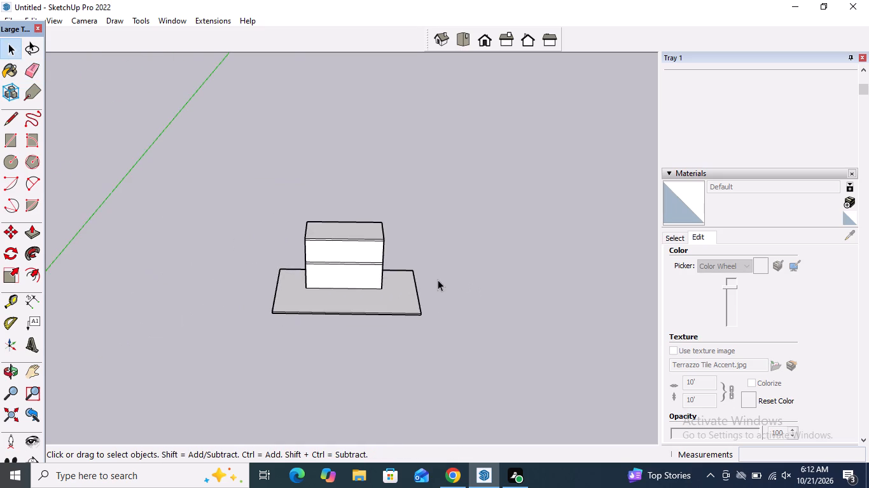
pyautogui.moveTo(352, 278); pyautogui.dragTo(357, 210, button='middle')
pyautogui.scroll(6, 357, 210)
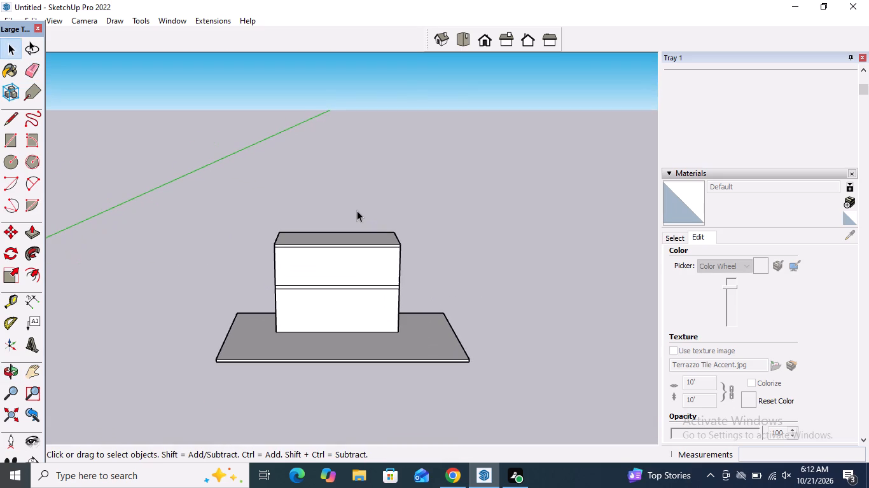
pyautogui.moveTo(356, 227); pyautogui.dragTo(239, 240, button='middle')
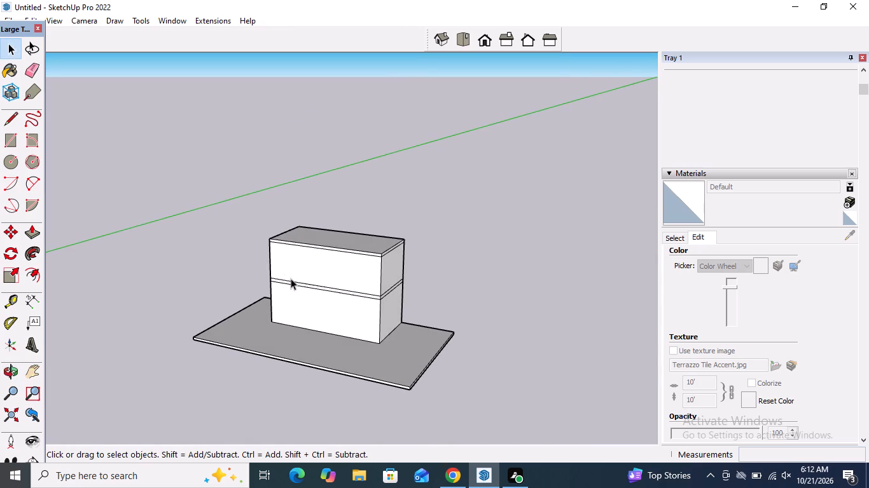
pyautogui.scroll(4, 303, 291)
pyautogui.moveTo(393, 341); pyautogui.dragTo(262, 340, button='middle')
pyautogui.click(37, 233)
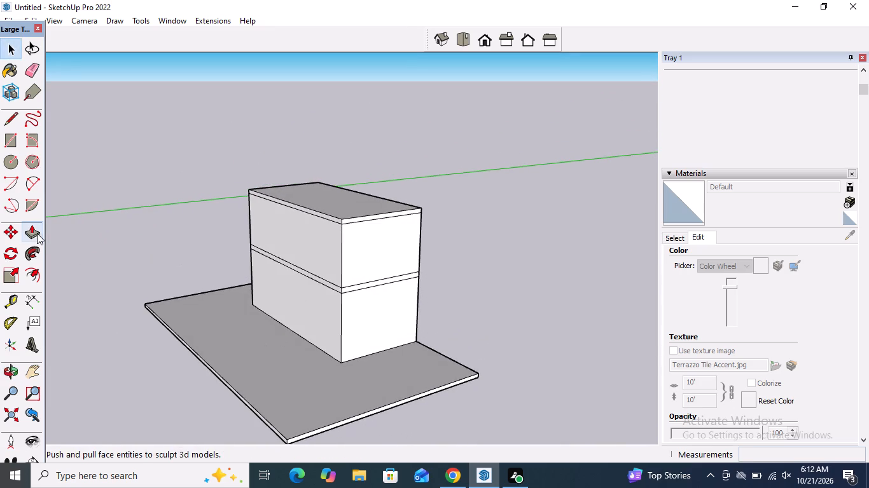
pyautogui.click(338, 288)
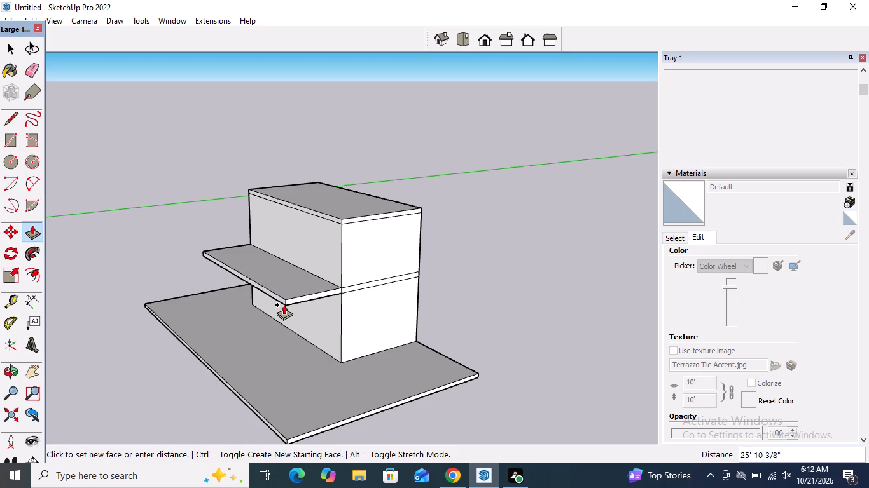
pyautogui.click(280, 304)
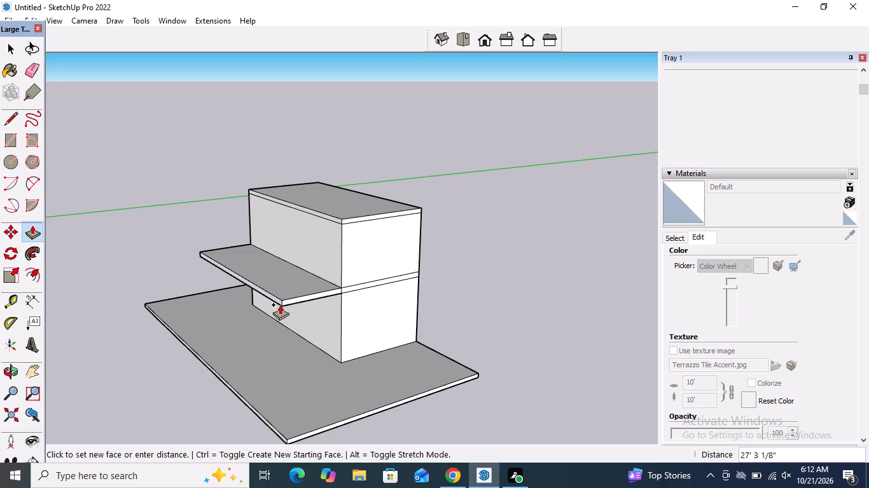
# Pull the roof slab's long edge face on the same side out about 27' 6", aligned with the floor band's overhang.
pyautogui.click(309, 211)
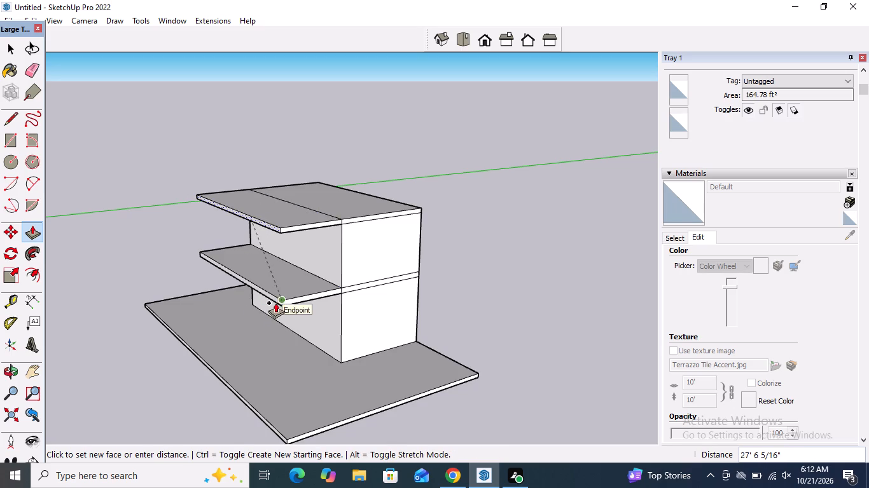
pyautogui.click(275, 302)
pyautogui.press('space')
pyautogui.scroll(-5, 433, 282)
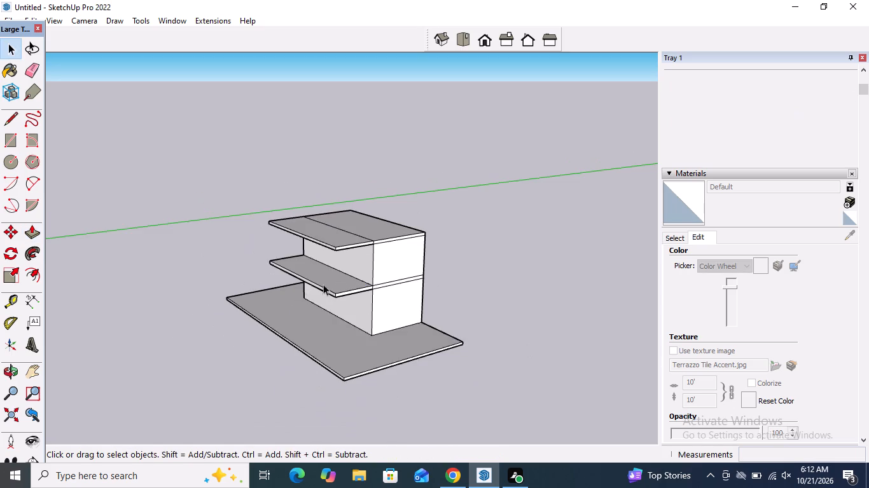
pyautogui.moveTo(302, 290); pyautogui.dragTo(652, 300, button='middle')
pyautogui.scroll(3, 497, 232)
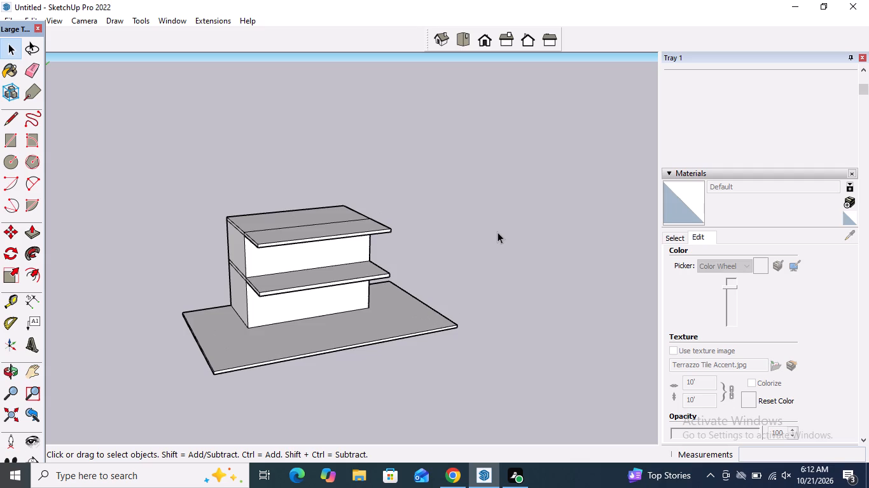
# Undo the last two pulls, removing the roof slab and floor band overhangs along the front.
pyautogui.scroll(-5, 377, 250)
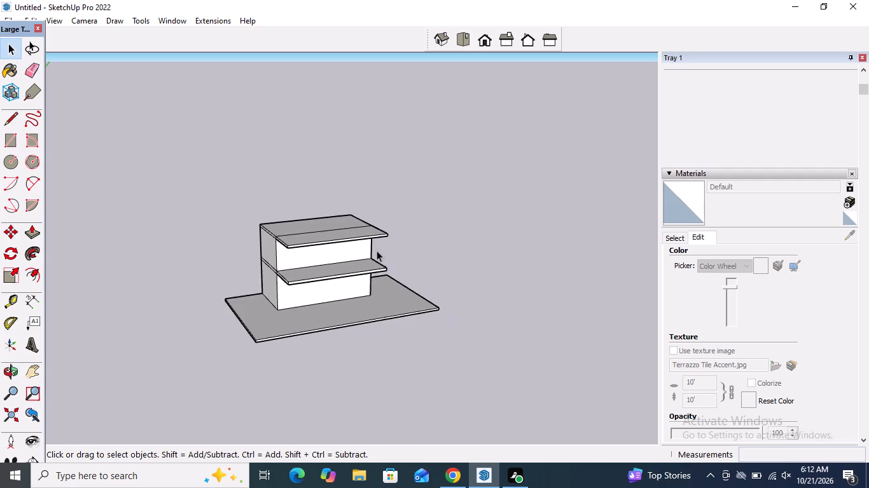
pyautogui.moveTo(507, 266); pyautogui.dragTo(241, 194, button='middle')
pyautogui.scroll(9, 281, 278)
pyautogui.moveTo(364, 302); pyautogui.dragTo(369, 310, button='middle')
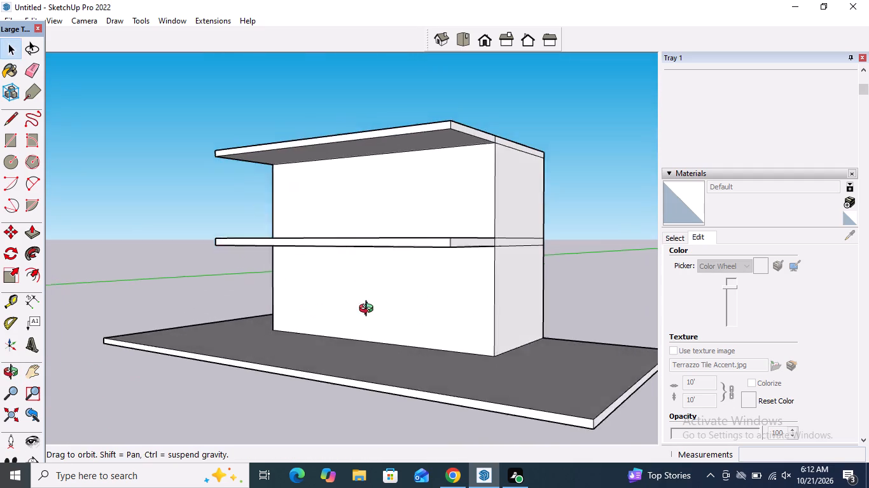
pyautogui.moveTo(369, 310); pyautogui.dragTo(443, 369, button='middle')
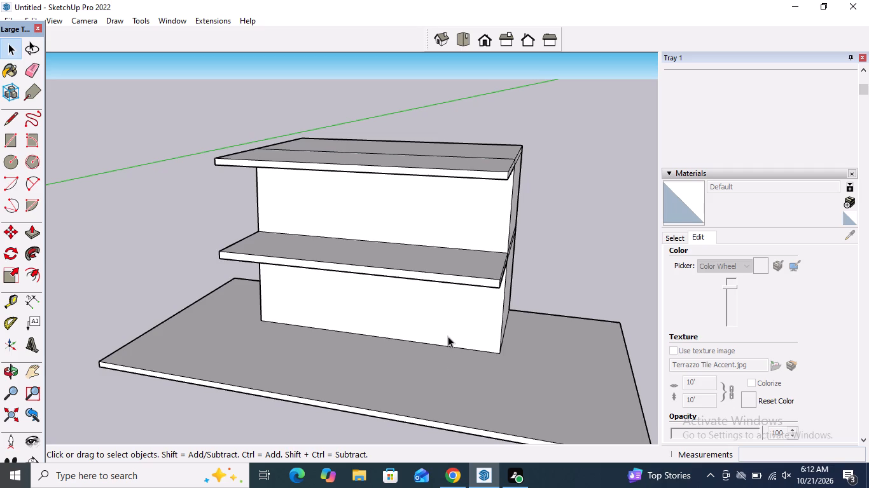
pyautogui.moveTo(443, 300); pyautogui.dragTo(444, 294, button='middle')
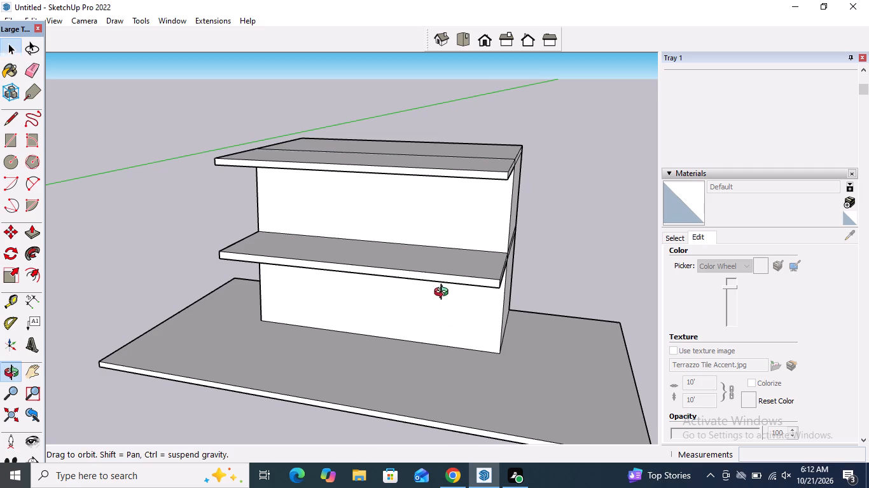
pyautogui.moveTo(444, 294); pyautogui.dragTo(552, 276, button='middle')
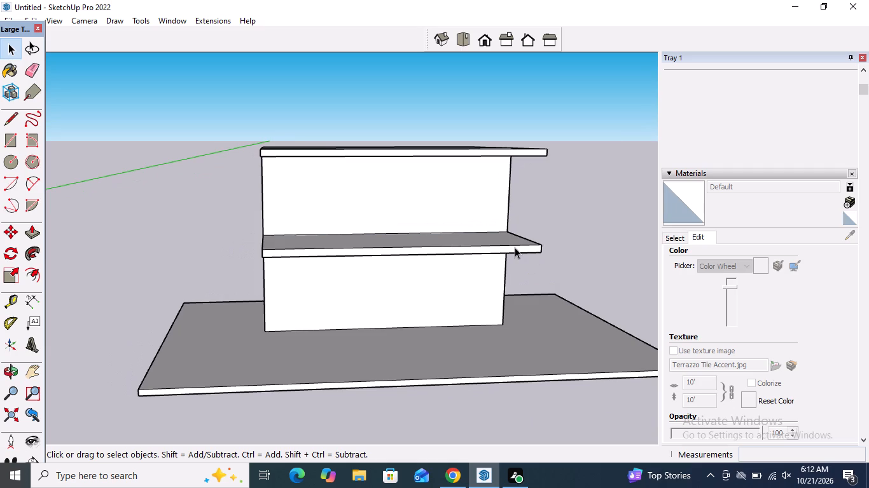
pyautogui.hotkey('ctrl', 'z')
pyautogui.hotkey('ctrl', 'z')
# Draw a vertical line about 61' 9" long on the long front facade from base to roof edge, roughly two-thirds along its length.
pyautogui.moveTo(482, 318); pyautogui.dragTo(464, 315, button='middle')
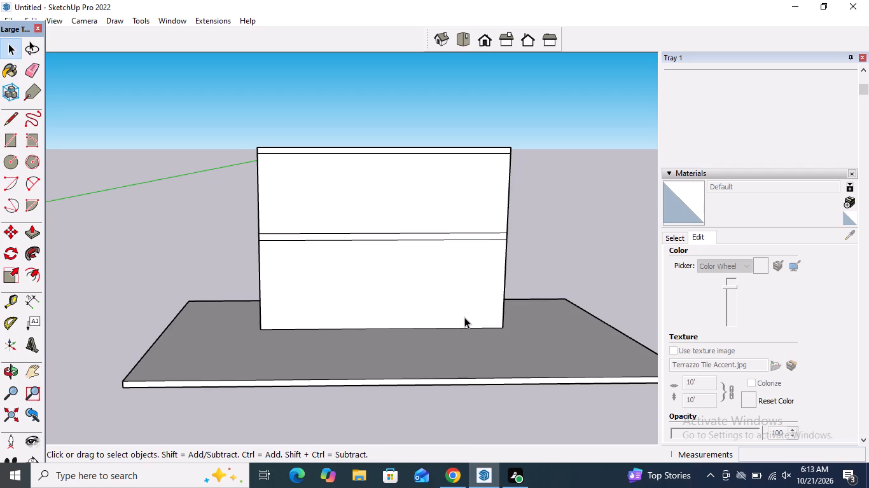
pyautogui.scroll(-6, 464, 317)
pyautogui.scroll(6, 464, 316)
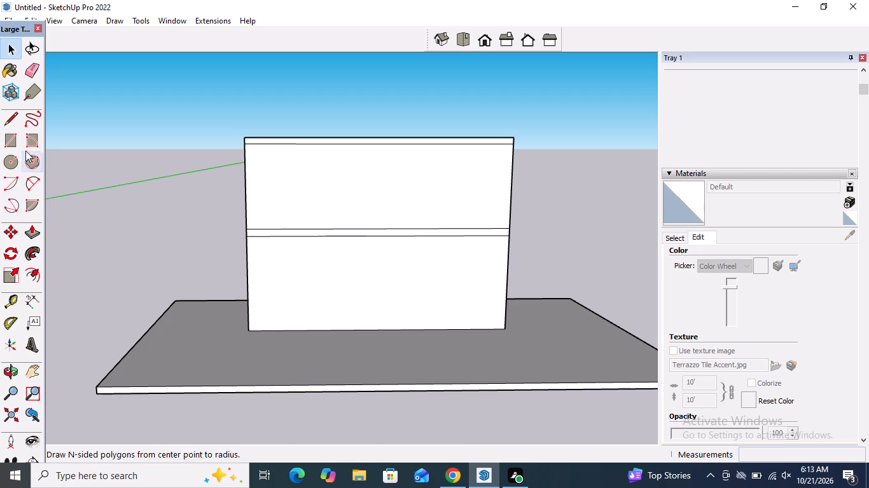
pyautogui.click(12, 121)
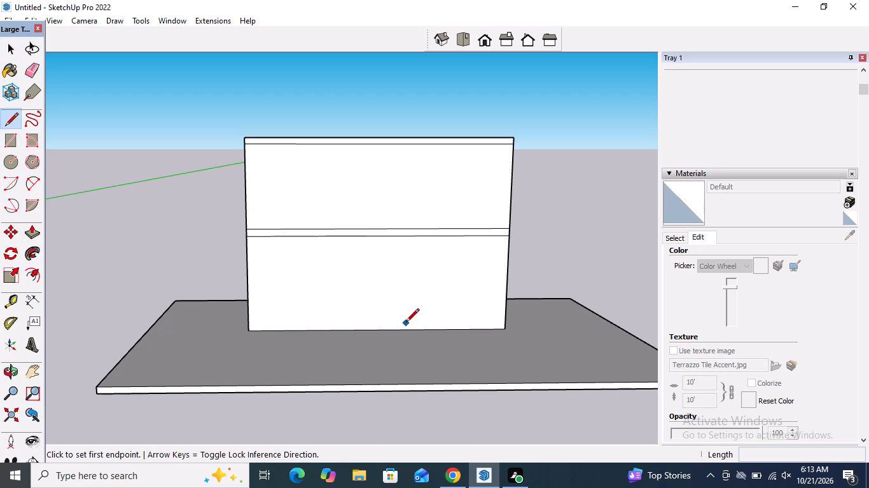
pyautogui.click(407, 330)
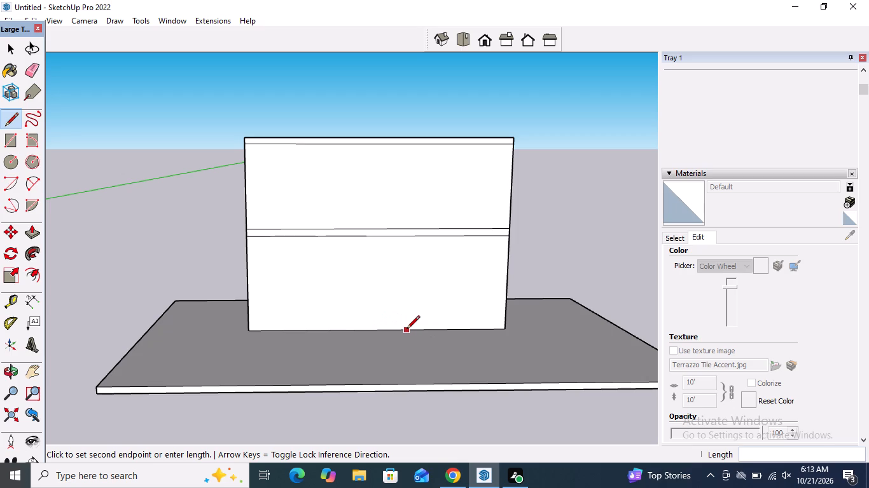
pyautogui.click(415, 139)
pyautogui.press('space')
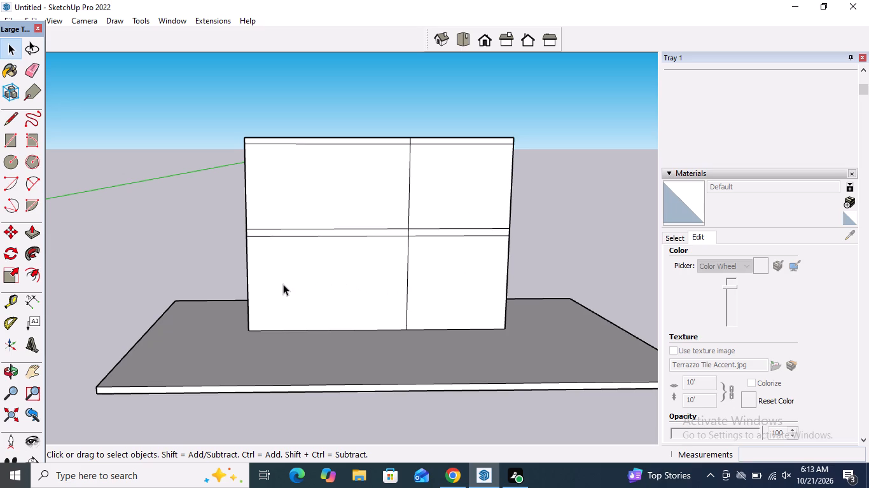
# Push the wider ground-floor facade face beside the dividing line inward about 36' 3", leaving the upper storey overhanging.
pyautogui.moveTo(283, 283); pyautogui.dragTo(490, 330, button='middle')
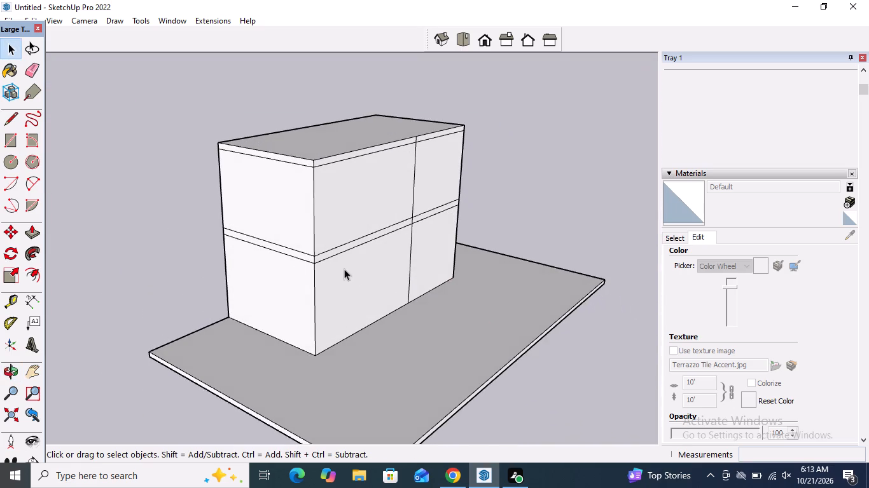
pyautogui.scroll(3, 252, 226)
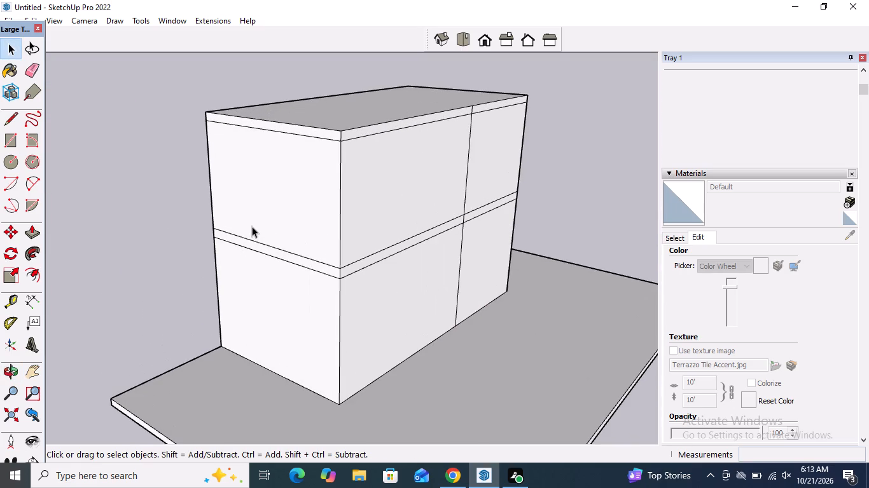
pyautogui.click(19, 236)
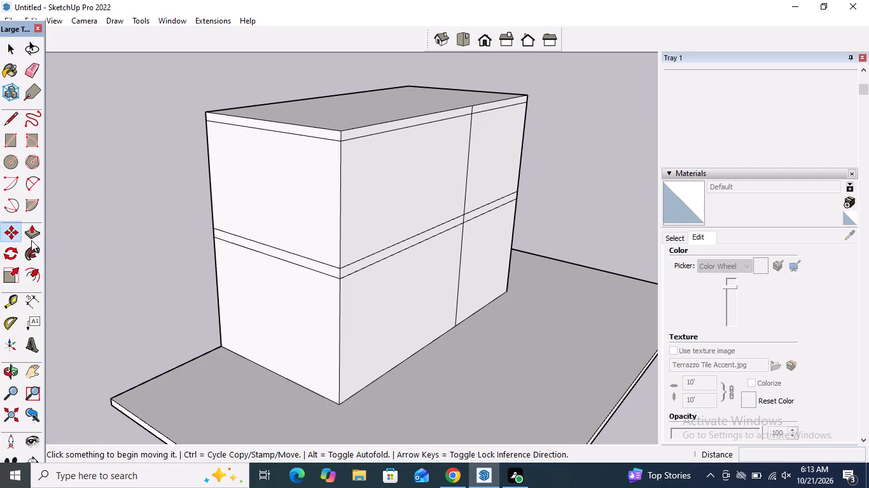
pyautogui.click(31, 240)
pyautogui.click(372, 338)
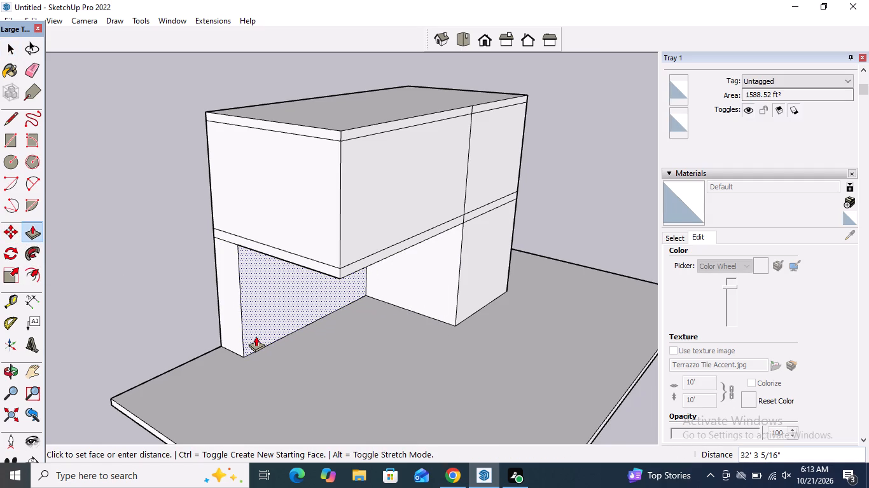
pyautogui.click(246, 334)
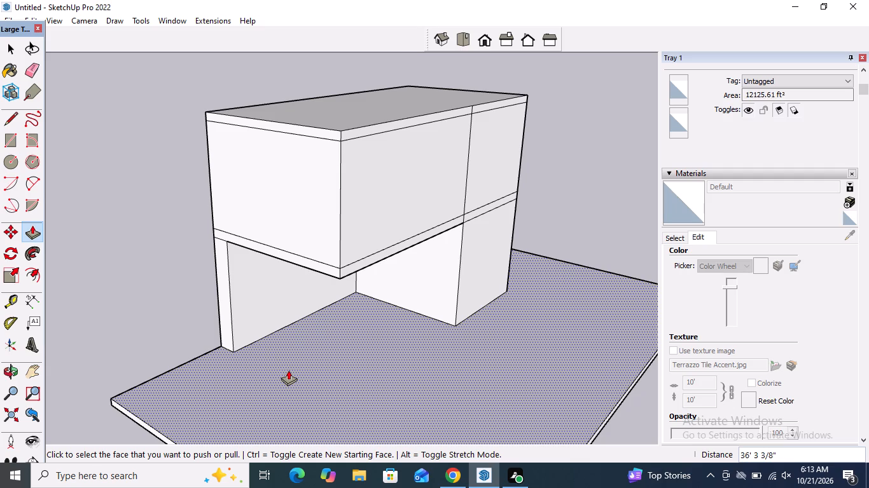
pyautogui.press('space')
# Draw a vertical line about 30' 11" long on the recessed ground-floor wall, separating a narrower section at the open end.
pyautogui.moveTo(300, 352); pyautogui.dragTo(277, 285, button='middle')
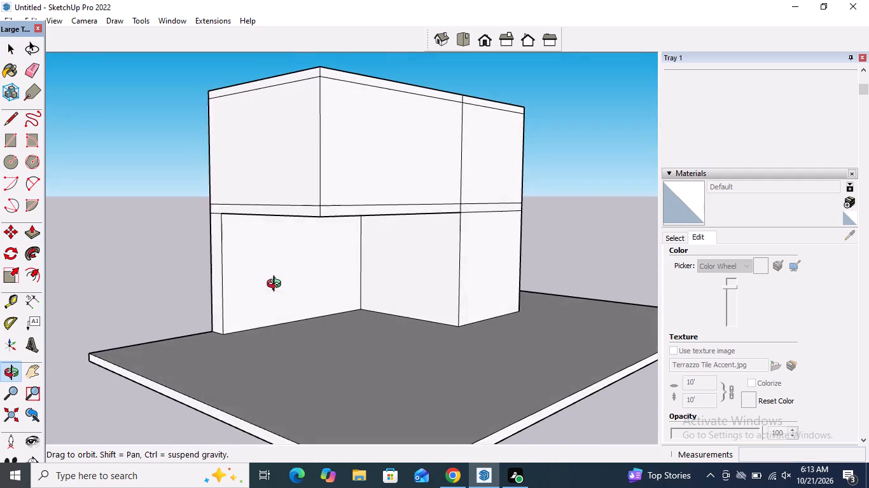
pyautogui.moveTo(277, 285); pyautogui.dragTo(156, 255, button='middle')
pyautogui.scroll(3, 179, 212)
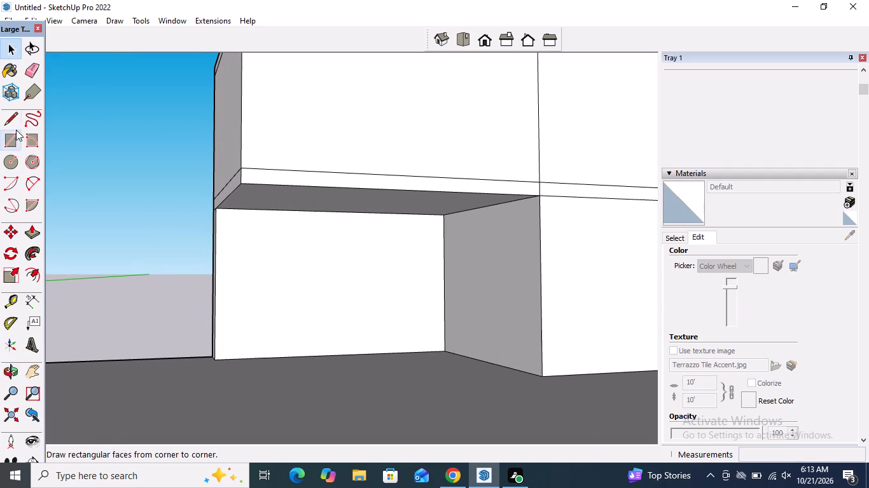
pyautogui.click(10, 124)
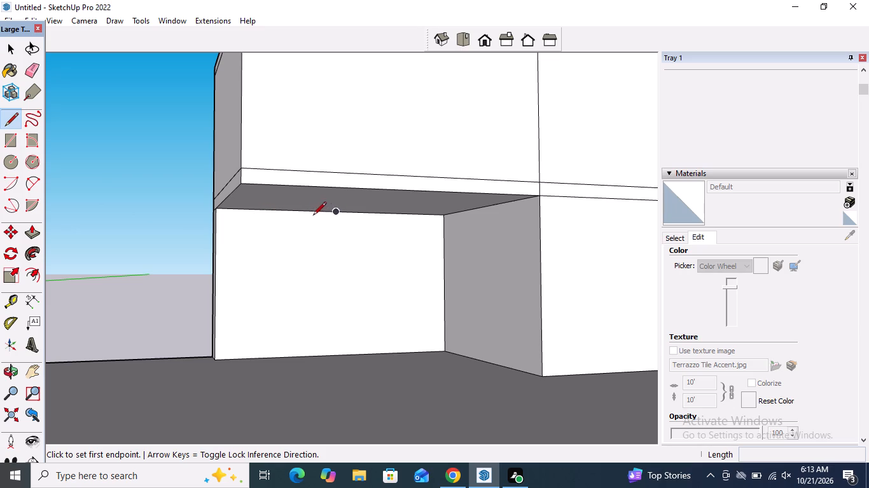
pyautogui.moveTo(302, 213); pyautogui.dragTo(302, 219)
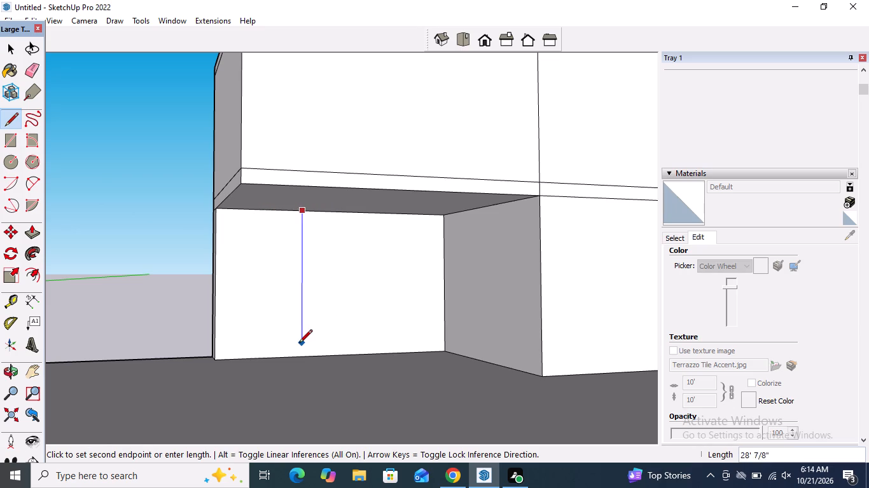
pyautogui.click(300, 355)
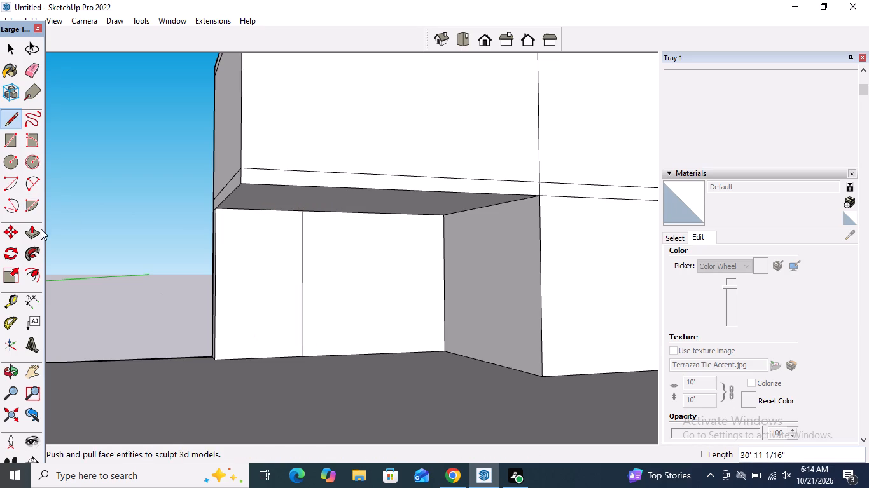
# Pull the larger section of the recessed ground-floor wall forward about 16' 5", stepping it ahead of the narrower section.
pyautogui.click(38, 235)
pyautogui.scroll(-4, 239, 255)
pyautogui.moveTo(246, 259); pyautogui.dragTo(267, 315, button='middle')
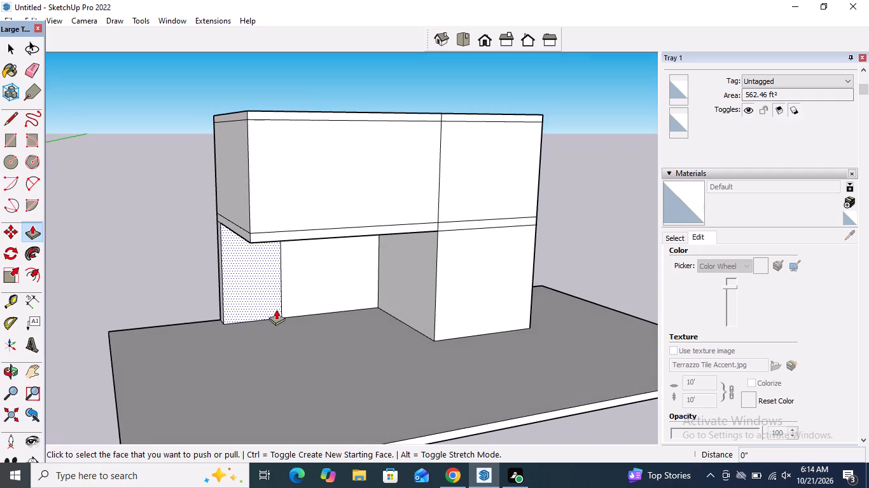
pyautogui.scroll(3, 288, 306)
pyautogui.click(337, 274)
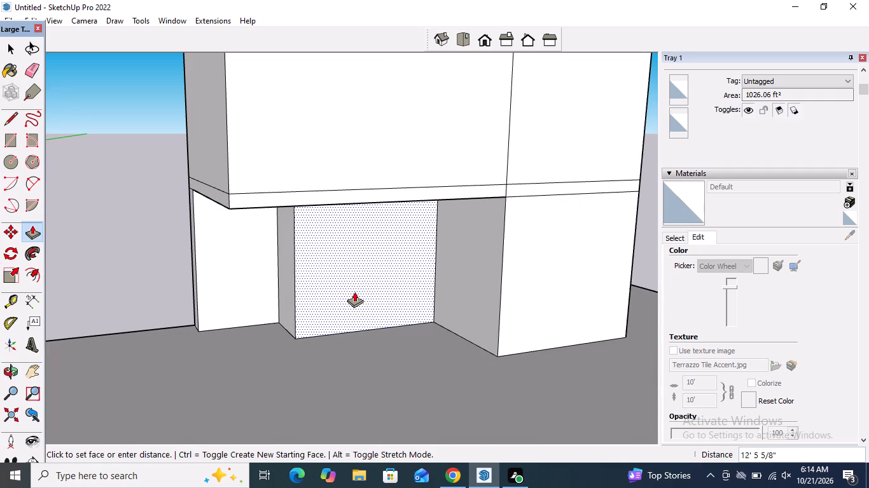
pyautogui.click(356, 306)
pyautogui.press('space')
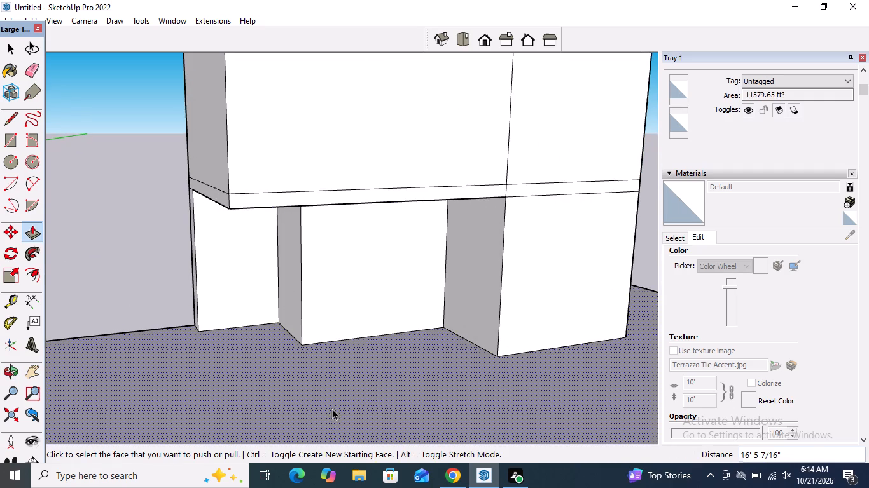
# Push the ground floor's narrow end face at the open end inward about 2' 11" under the upper storey.
pyautogui.scroll(-4, 310, 316)
pyautogui.moveTo(281, 318); pyautogui.dragTo(212, 300, button='middle')
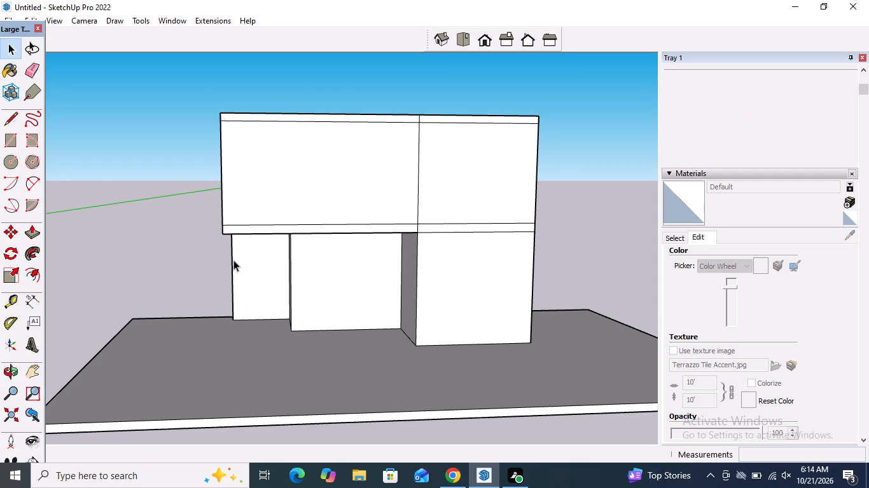
pyautogui.scroll(1, 235, 259)
pyautogui.moveTo(244, 243); pyautogui.dragTo(251, 193, button='middle')
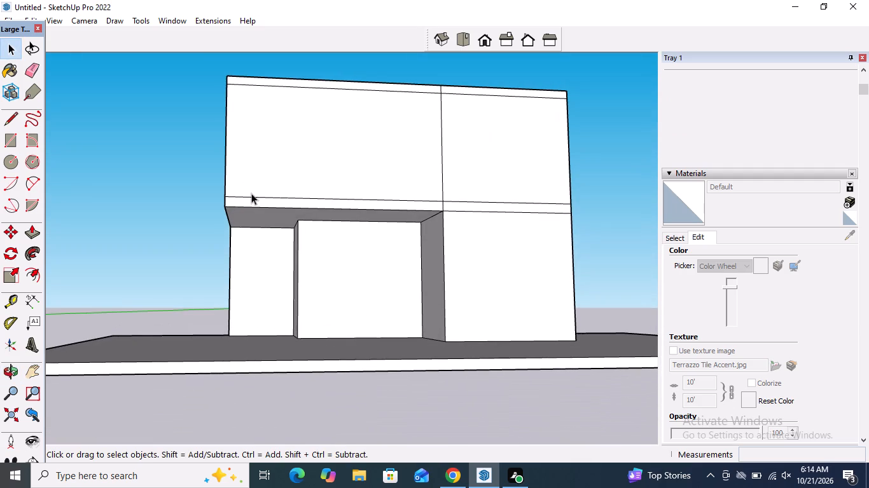
pyautogui.moveTo(248, 227); pyautogui.dragTo(440, 276, button='middle')
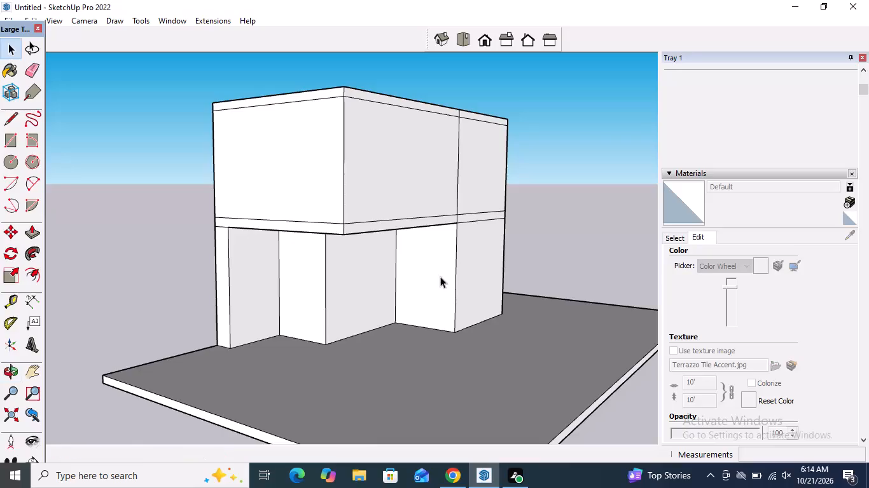
pyautogui.click(33, 234)
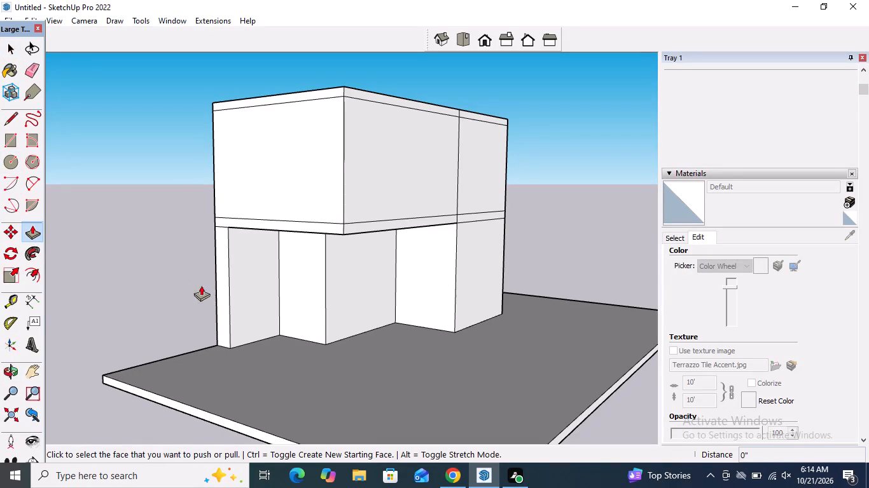
pyautogui.click(220, 274)
pyautogui.click(228, 271)
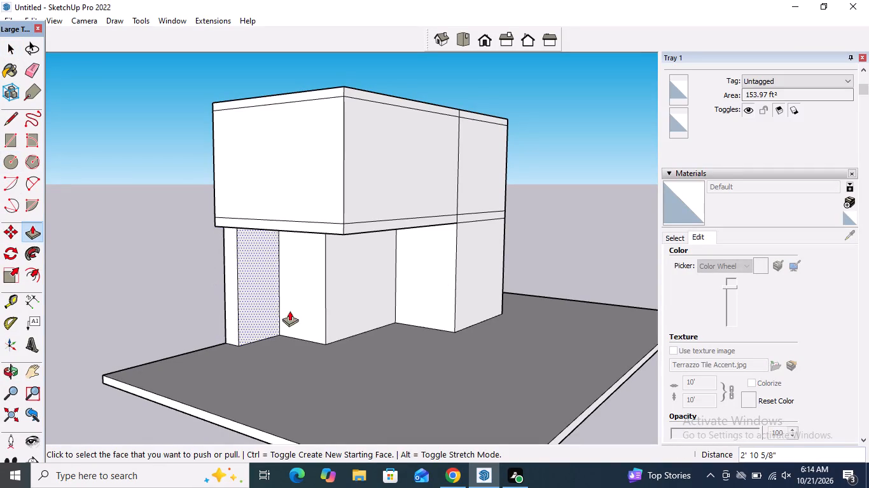
# Draw a line about 36' 3" long across the overhang's underside near its open end, from the recessed wall line to the front edge.
pyautogui.moveTo(289, 311); pyautogui.dragTo(111, 261, button='middle')
pyautogui.scroll(6, 29, 174)
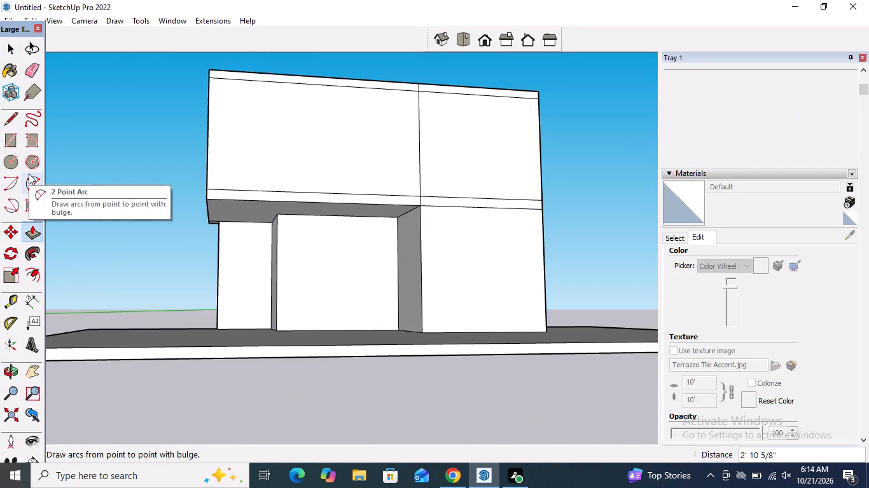
pyautogui.click(5, 123)
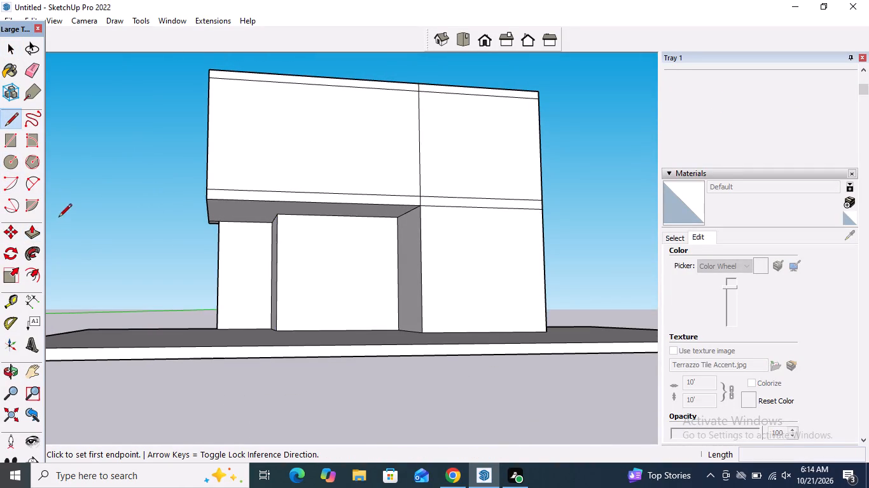
pyautogui.scroll(4, 95, 229)
pyautogui.scroll(7, 221, 233)
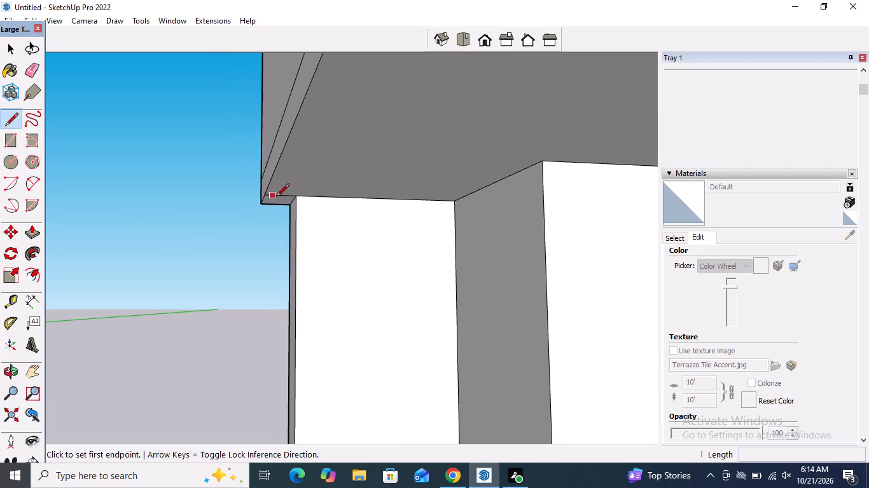
pyautogui.click(278, 196)
pyautogui.scroll(-6, 278, 206)
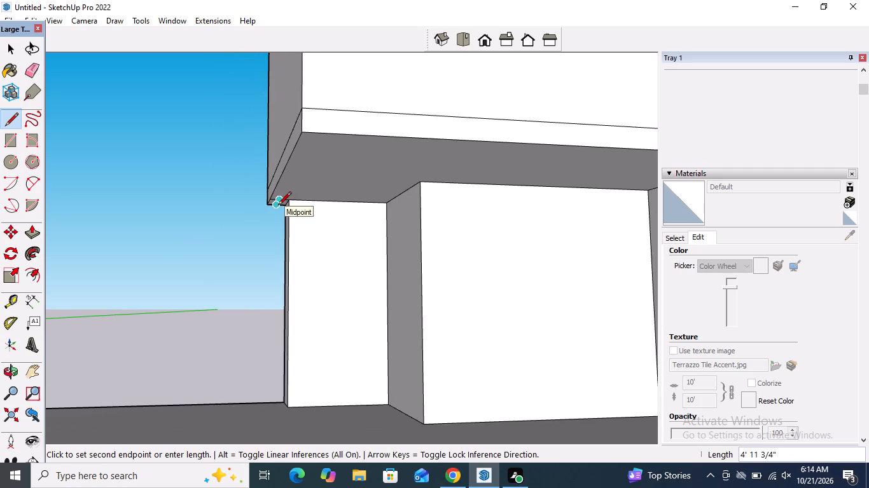
pyautogui.moveTo(278, 206); pyautogui.dragTo(101, 185, button='middle')
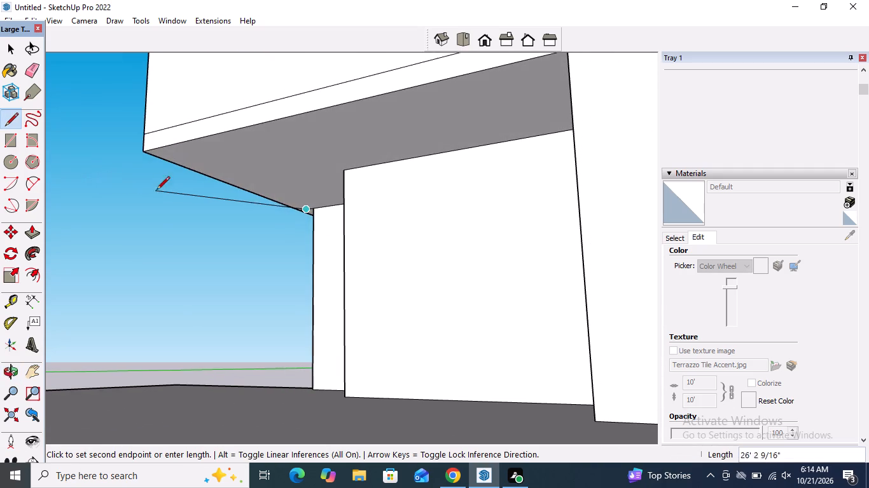
pyautogui.click(151, 148)
pyautogui.press('space')
pyautogui.moveTo(256, 232); pyautogui.dragTo(340, 185, button='middle')
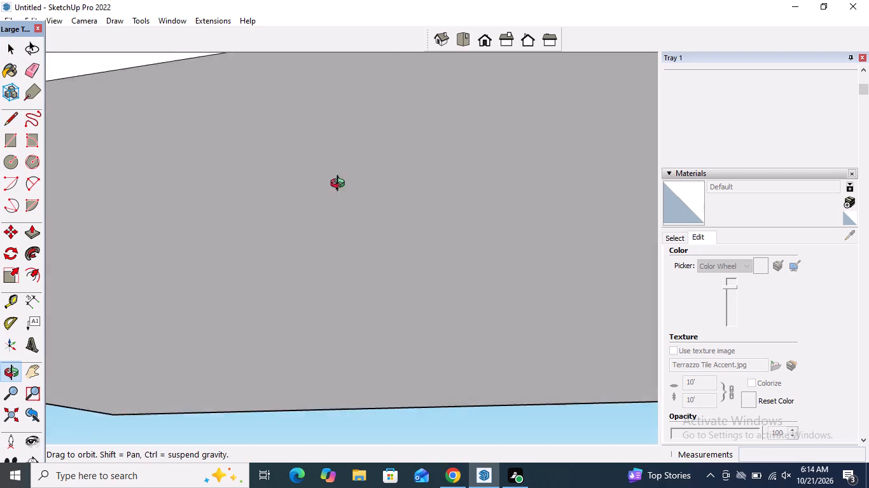
# Extend the dividing line on the overhang's underside by about 5' past the recessed wall line to the rear outer edge.
pyautogui.moveTo(340, 185); pyautogui.dragTo(715, 230, button='middle')
pyautogui.scroll(4, 369, 207)
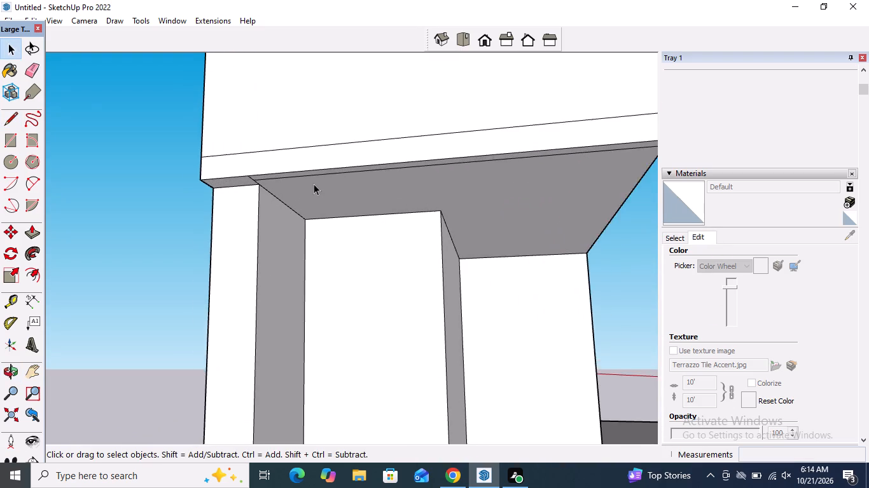
pyautogui.scroll(1, 314, 184)
pyautogui.moveTo(309, 158); pyautogui.dragTo(305, 118, button='middle')
pyautogui.scroll(4, 232, 149)
pyautogui.click(9, 119)
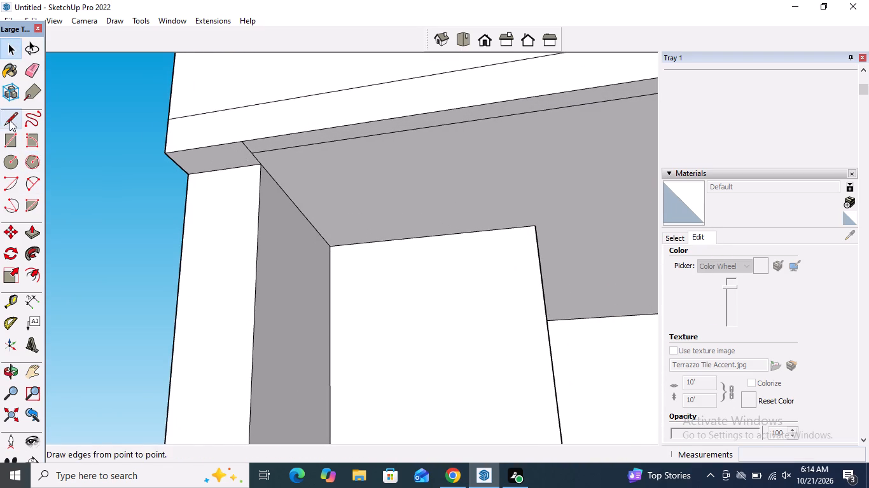
pyautogui.moveTo(254, 154); pyautogui.dragTo(246, 156)
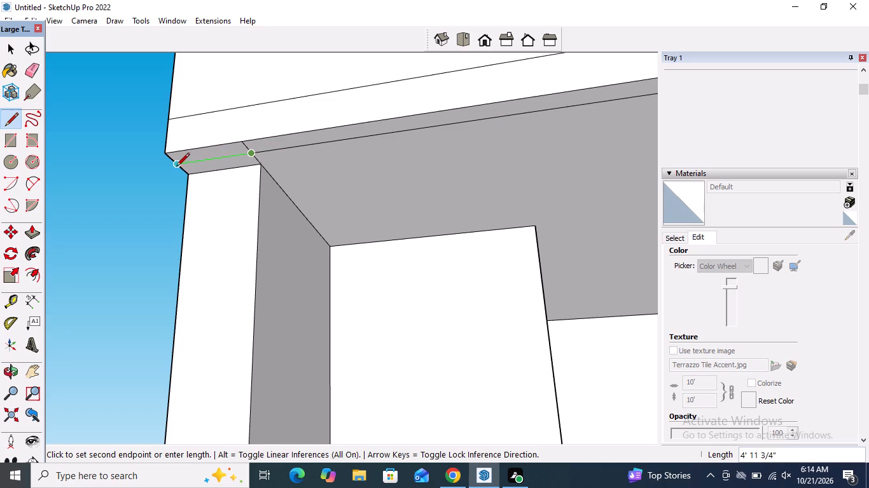
pyautogui.click(176, 167)
pyautogui.press('space')
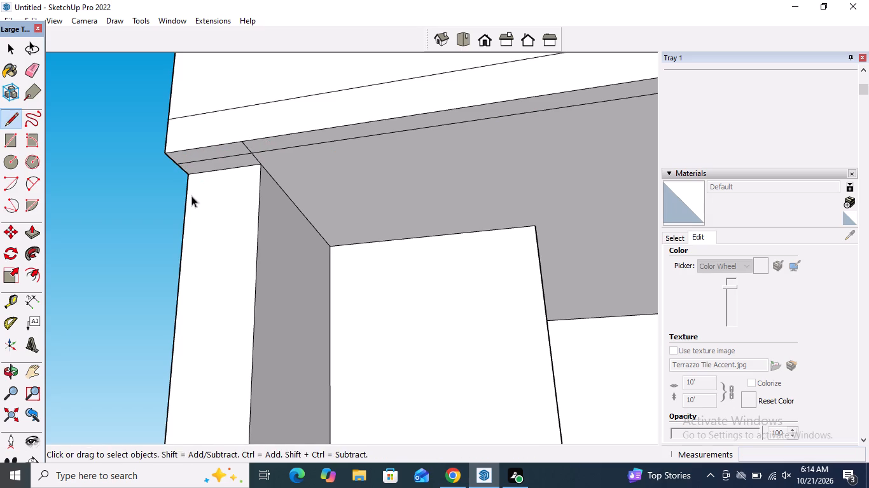
# Erase the short cross segment between the dividing line and the overhang's open-end edge.
pyautogui.click(35, 76)
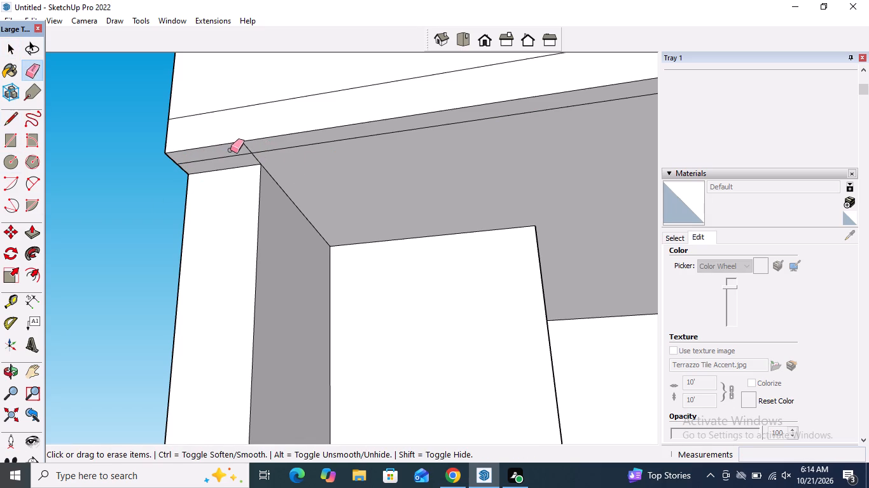
pyautogui.click(246, 145)
pyautogui.press('space')
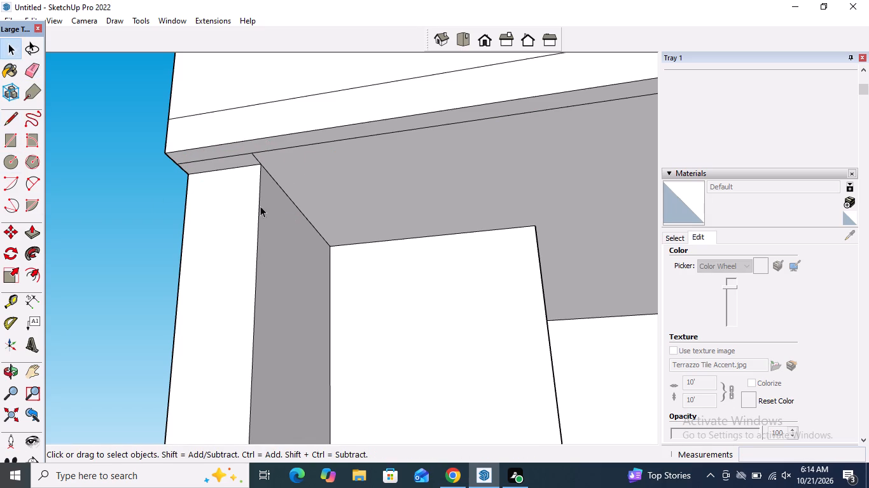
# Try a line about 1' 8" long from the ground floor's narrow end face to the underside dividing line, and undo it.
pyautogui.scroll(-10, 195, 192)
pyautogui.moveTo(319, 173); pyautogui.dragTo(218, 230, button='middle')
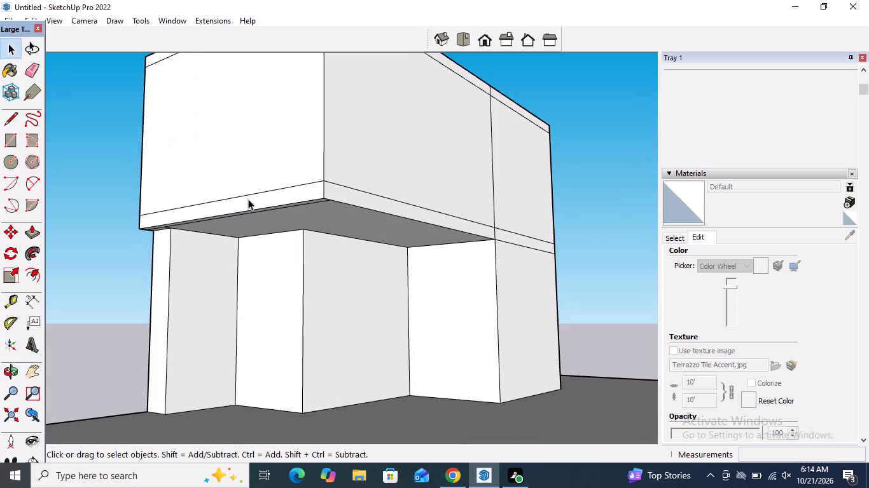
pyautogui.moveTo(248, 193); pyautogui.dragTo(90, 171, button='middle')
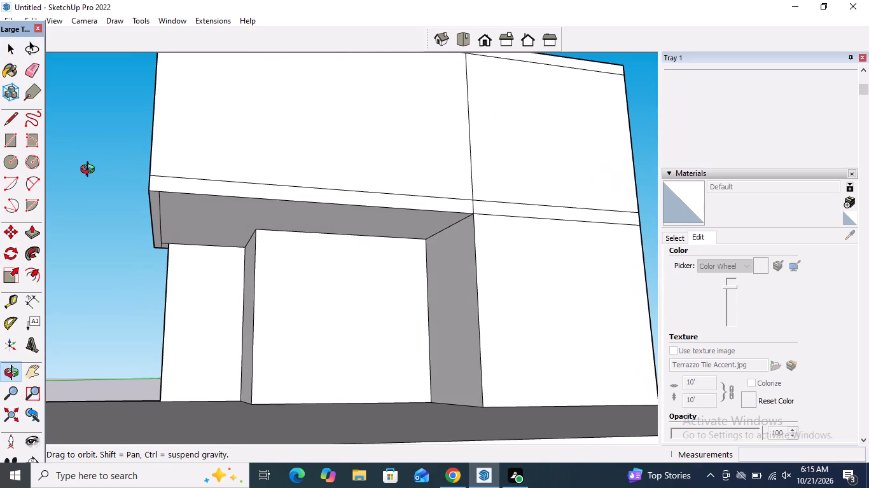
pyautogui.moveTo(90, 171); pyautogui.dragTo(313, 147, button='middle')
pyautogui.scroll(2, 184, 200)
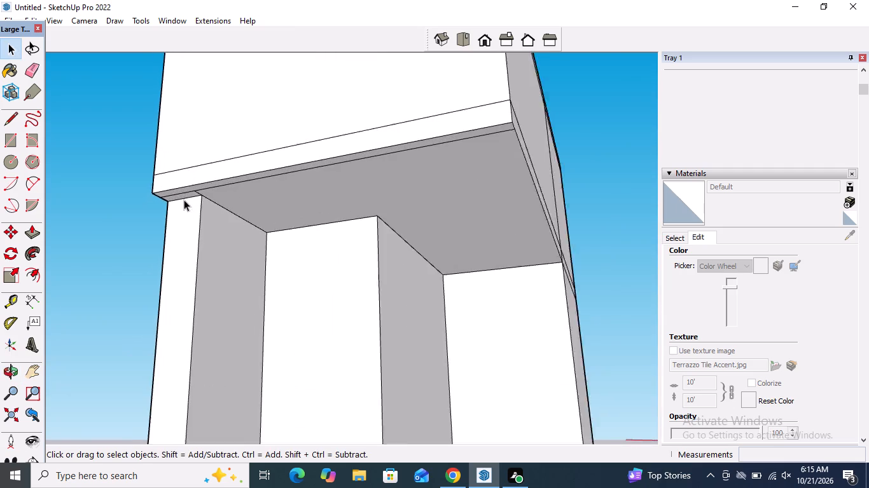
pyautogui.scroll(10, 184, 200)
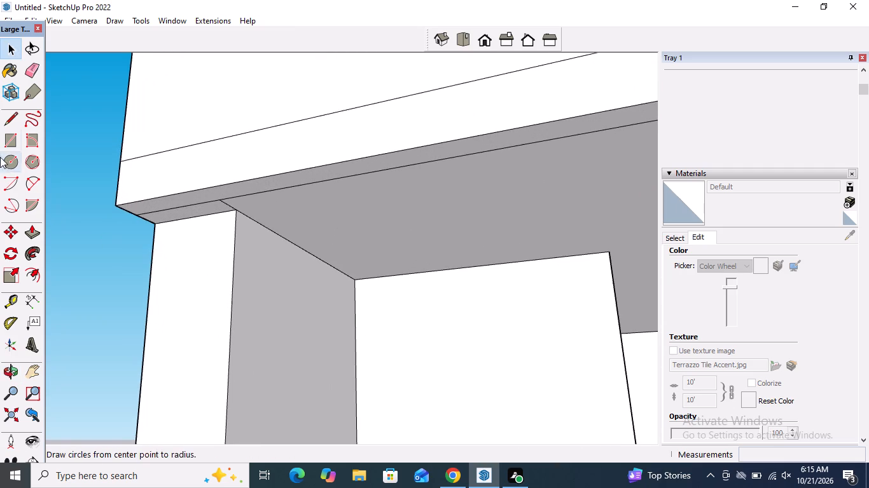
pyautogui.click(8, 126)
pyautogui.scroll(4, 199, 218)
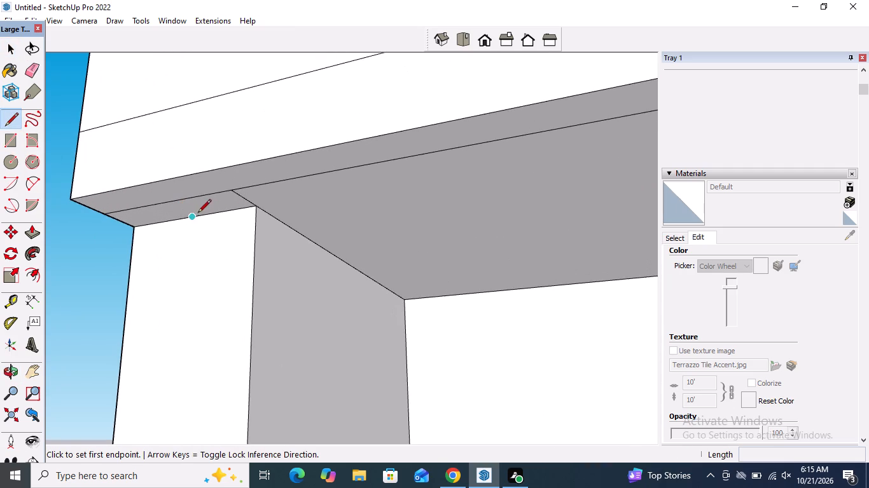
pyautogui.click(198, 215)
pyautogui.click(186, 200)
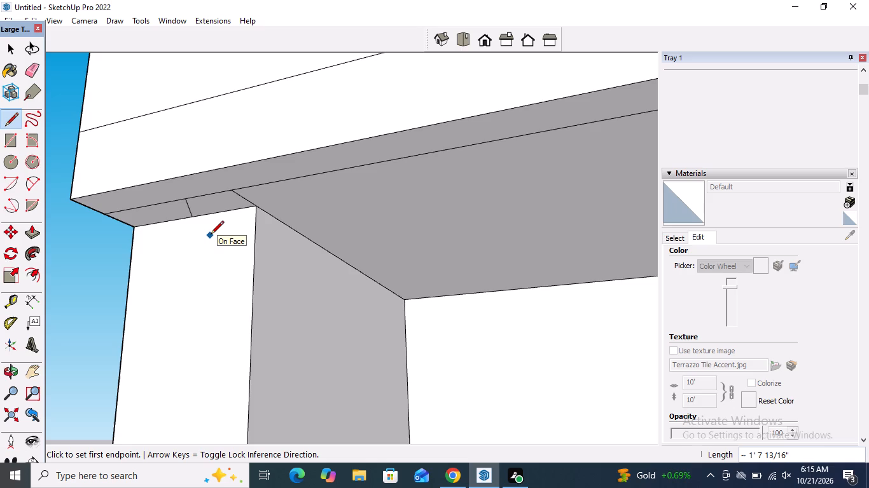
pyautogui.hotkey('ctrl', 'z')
# Draw a short line square across the underside from midway along the narrow end face's top edge to the dividing line.
pyautogui.click(191, 217)
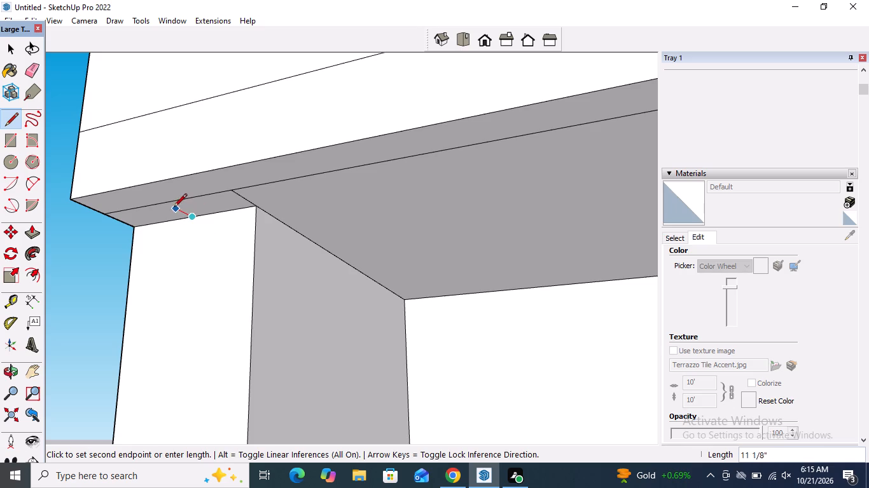
pyautogui.click(165, 205)
pyautogui.press('space')
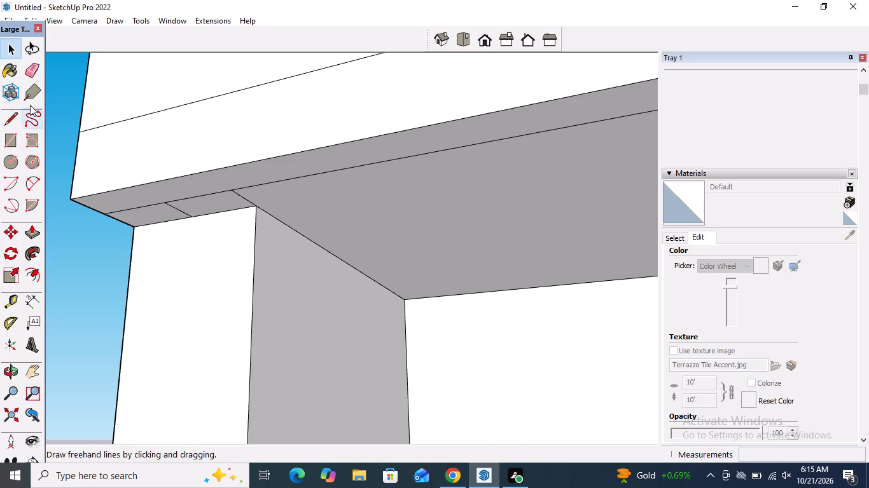
# Erase the short segment at the recessed wall corner and the dividing line's outer piece beyond the new short line.
pyautogui.click(33, 72)
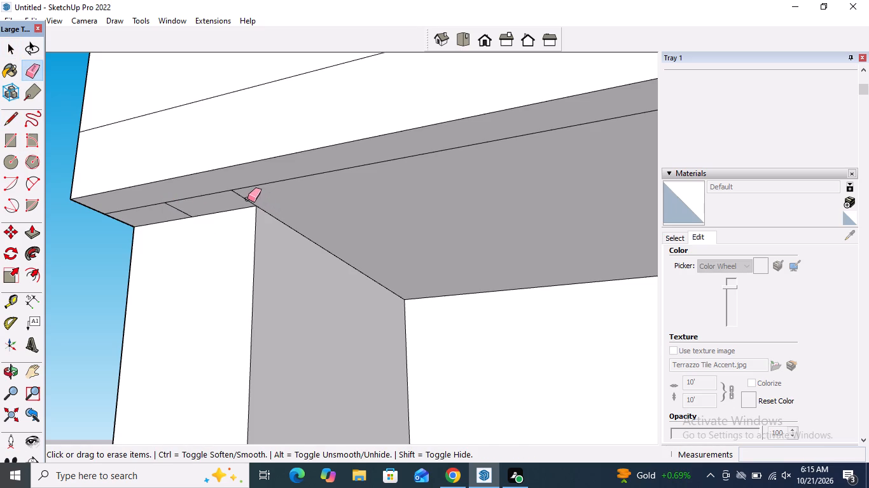
pyautogui.click(247, 197)
pyautogui.click(243, 198)
pyautogui.click(146, 204)
pyautogui.click(146, 206)
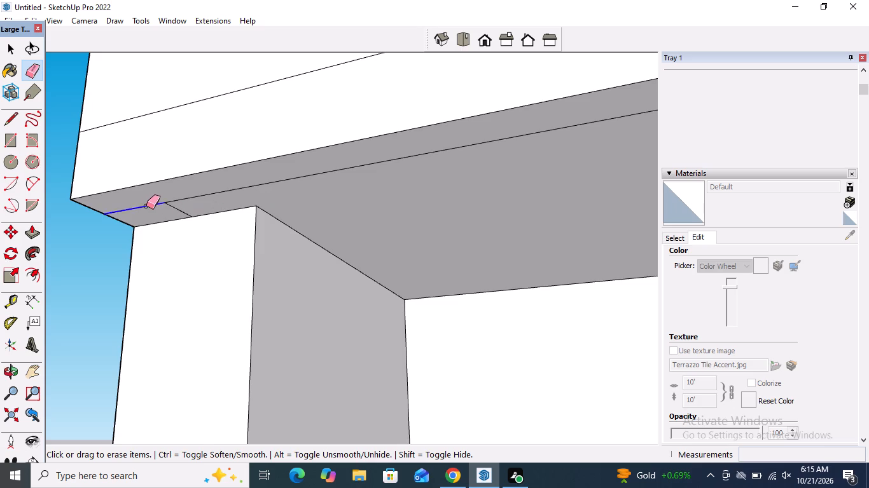
pyautogui.press('space')
# Pull the border strip along the overhang's open-end underside down about 2' to form a dropped beam.
pyautogui.scroll(-5, 146, 206)
pyautogui.moveTo(202, 205); pyautogui.dragTo(0, 225, button='middle')
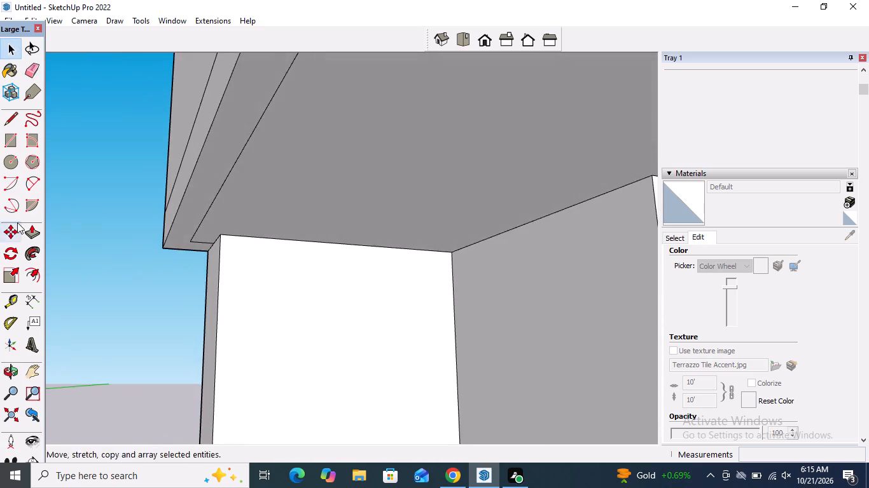
pyautogui.scroll(-10, 66, 209)
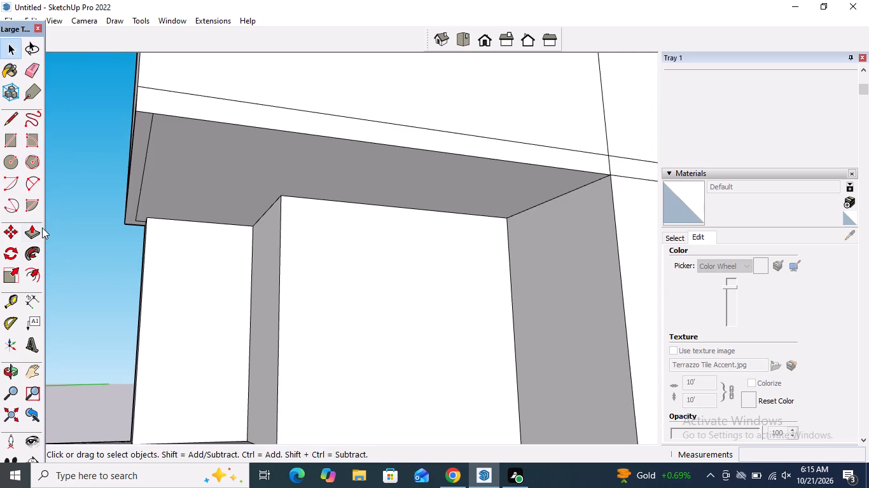
pyautogui.click(40, 230)
pyautogui.click(132, 193)
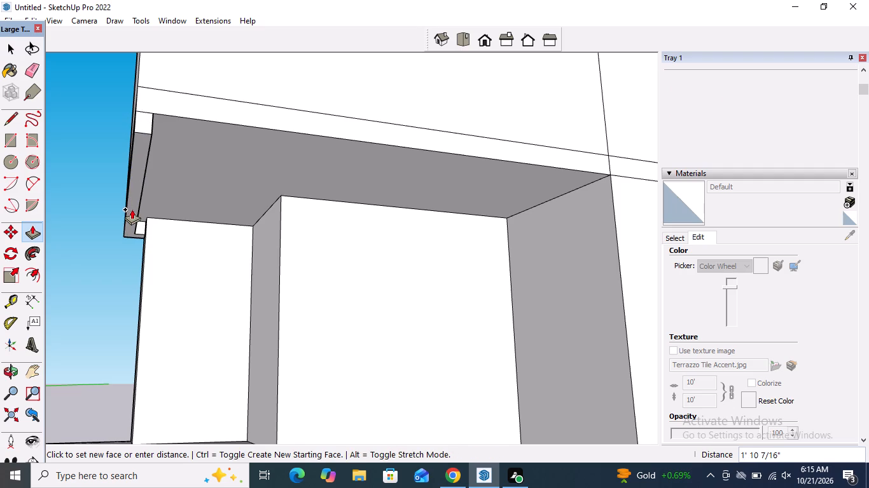
pyautogui.click(132, 209)
# Draw a vertical line about 2' long down the dropped beam's inner face, near its front end.
pyautogui.moveTo(260, 254); pyautogui.dragTo(150, 286, button='middle')
pyautogui.scroll(-5, 202, 261)
pyautogui.moveTo(205, 264); pyautogui.dragTo(217, 254, button='middle')
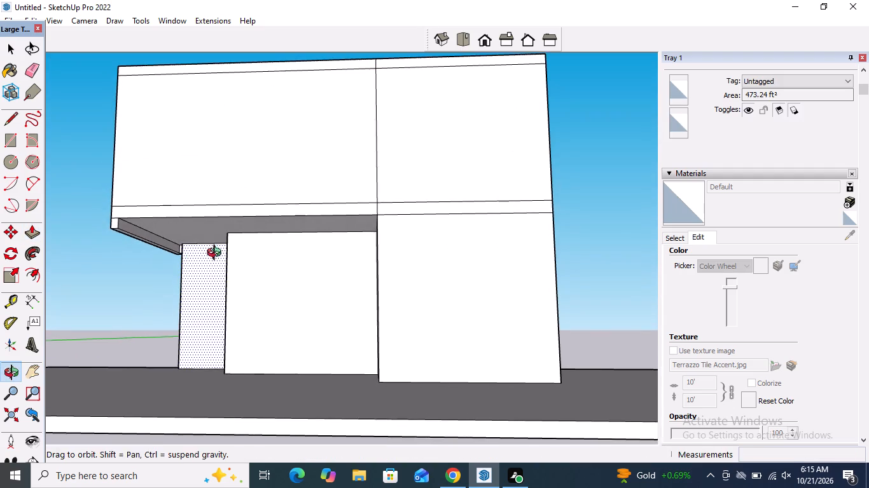
pyautogui.moveTo(217, 254); pyautogui.dragTo(217, 255, button='middle')
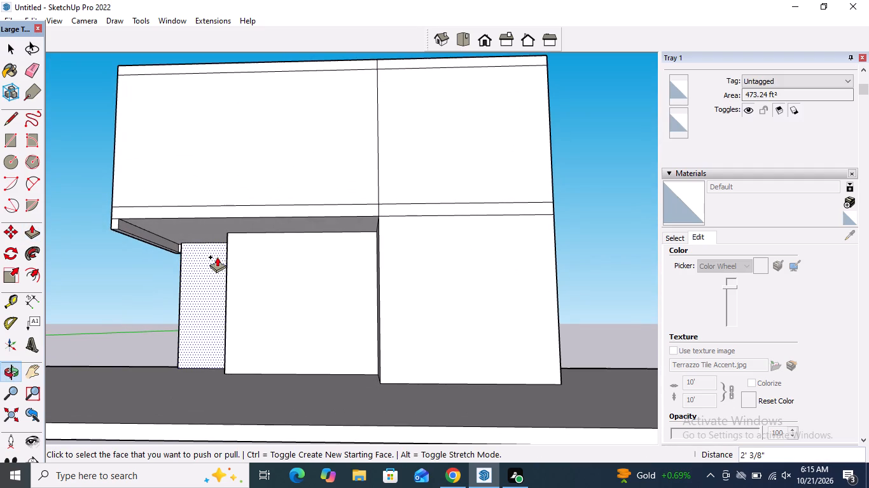
pyautogui.moveTo(155, 249); pyautogui.dragTo(50, 234, button='middle')
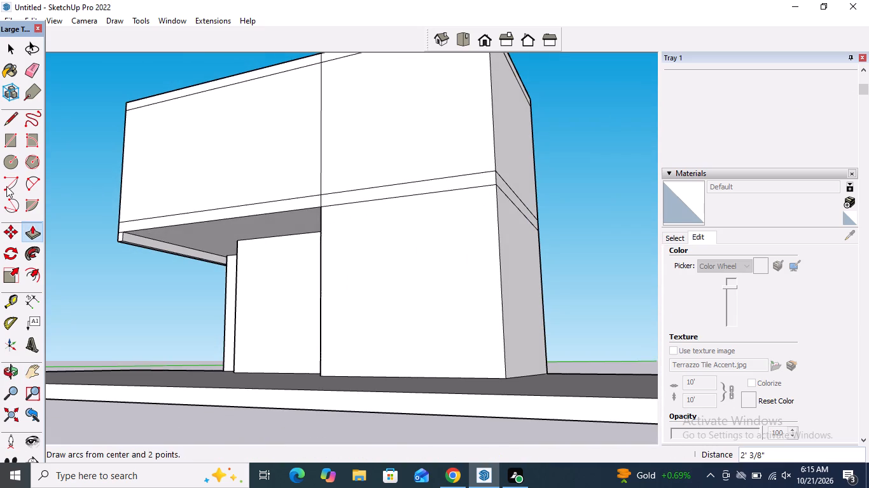
pyautogui.click(9, 125)
pyautogui.scroll(3, 141, 232)
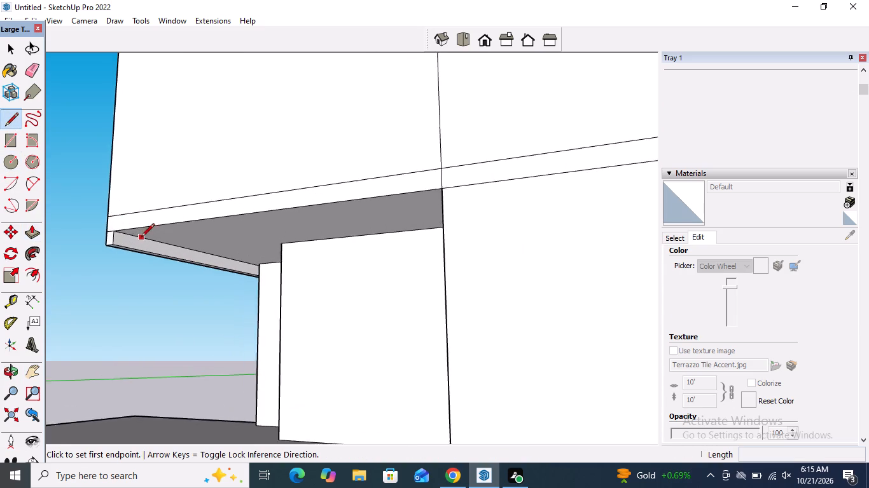
pyautogui.scroll(4, 141, 238)
pyautogui.moveTo(123, 234); pyautogui.dragTo(123, 240)
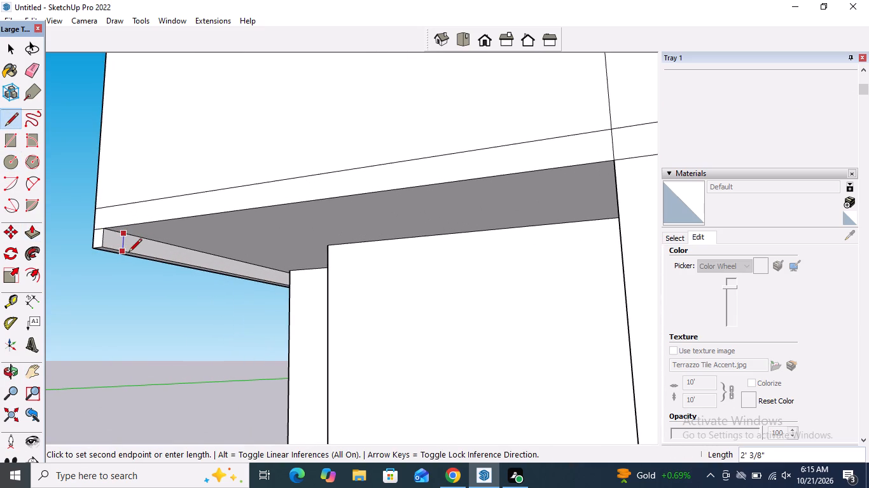
pyautogui.click(129, 253)
# Continue with a line about 2' 10" long across the dropped beam's underside, from the vertical line past the outer edge.
pyautogui.moveTo(122, 261); pyautogui.dragTo(153, 206, button='middle')
pyautogui.moveTo(188, 265); pyautogui.dragTo(224, 365, button='middle')
pyautogui.scroll(-19, 232, 321)
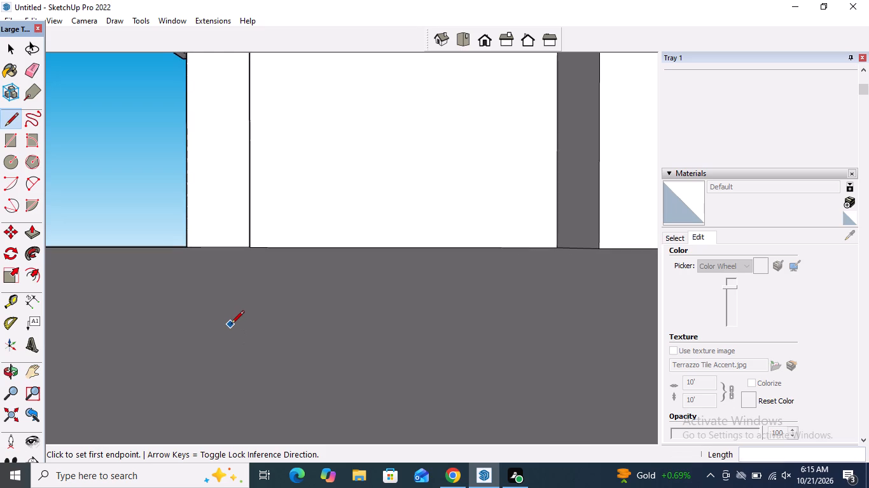
pyautogui.scroll(-20, 231, 325)
pyautogui.scroll(-20, 231, 325)
pyautogui.scroll(-8, 231, 325)
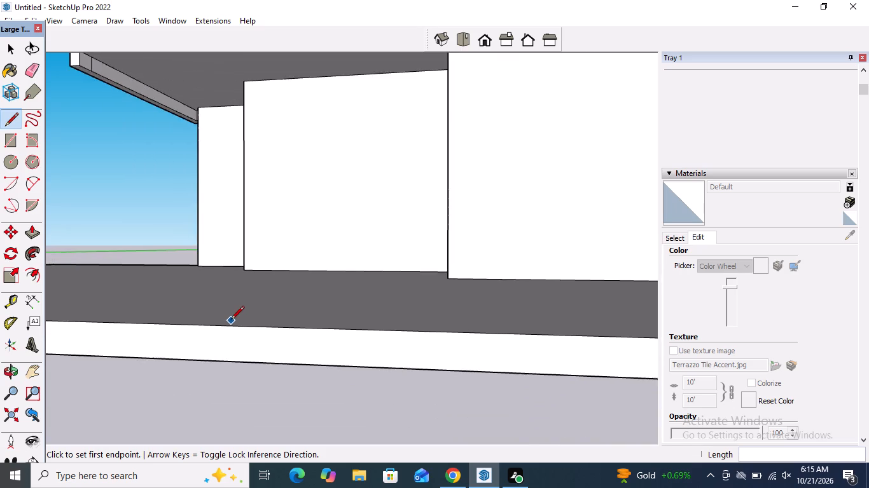
pyautogui.scroll(-13, 231, 320)
pyautogui.scroll(4, 140, 188)
pyautogui.scroll(10, 145, 131)
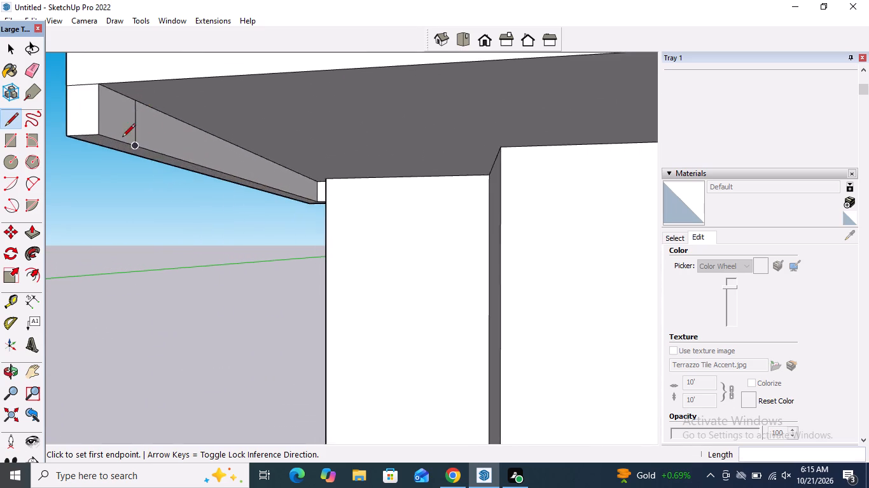
pyautogui.moveTo(122, 138); pyautogui.dragTo(169, 91, button='middle')
pyautogui.click(128, 144)
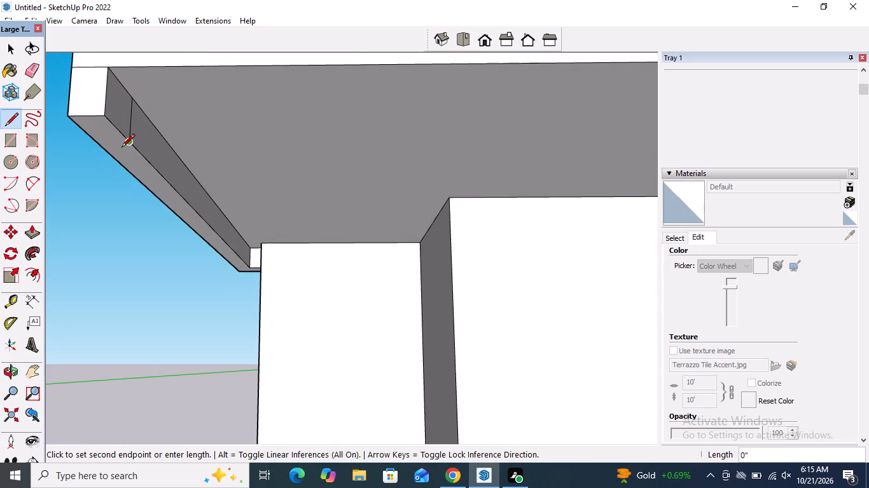
pyautogui.click(92, 146)
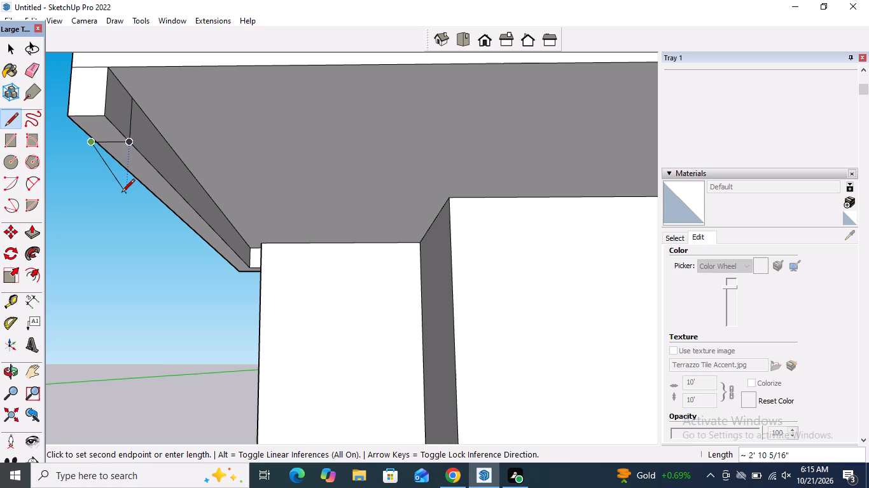
pyautogui.press('space')
# Erase the stub of the underside line that projects beyond the dropped beam's outer face.
pyautogui.scroll(1, 112, 141)
pyautogui.moveTo(113, 141); pyautogui.dragTo(158, 142, button='middle')
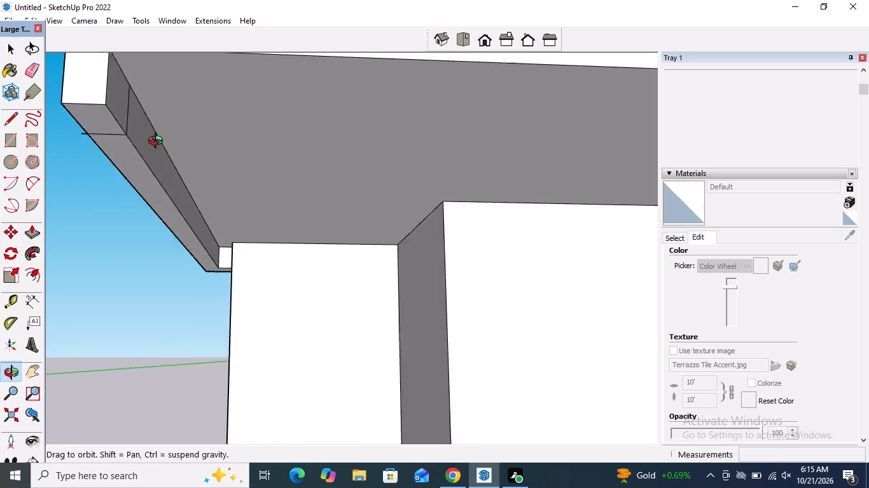
pyautogui.moveTo(158, 142); pyautogui.dragTo(362, 326, button='middle')
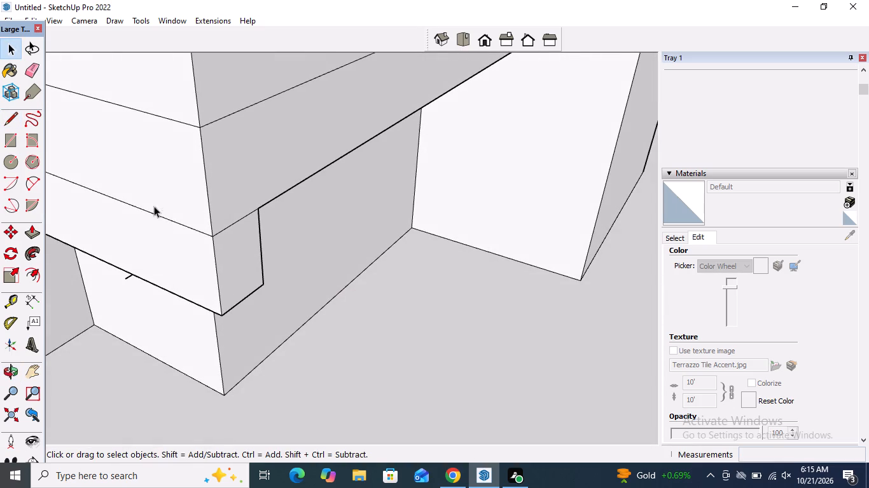
pyautogui.click(38, 71)
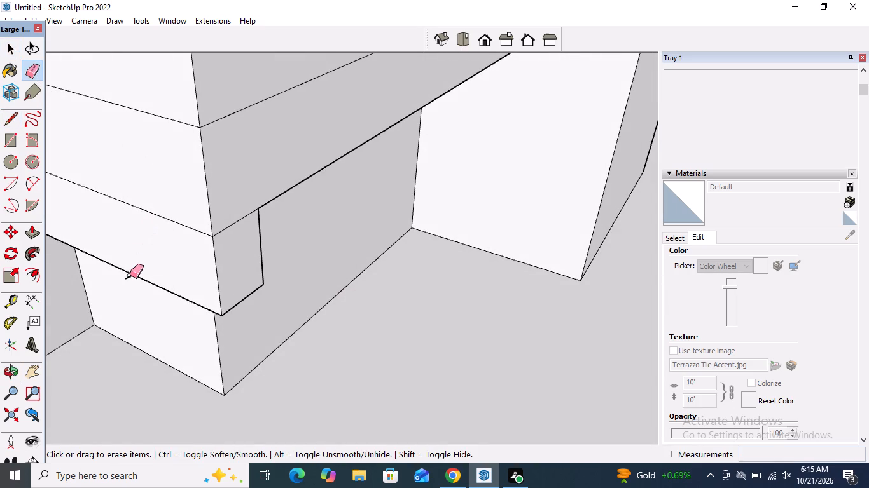
pyautogui.click(130, 279)
pyautogui.press('space')
pyautogui.moveTo(161, 262); pyautogui.dragTo(87, 62, button='middle')
pyautogui.scroll(-1, 99, 132)
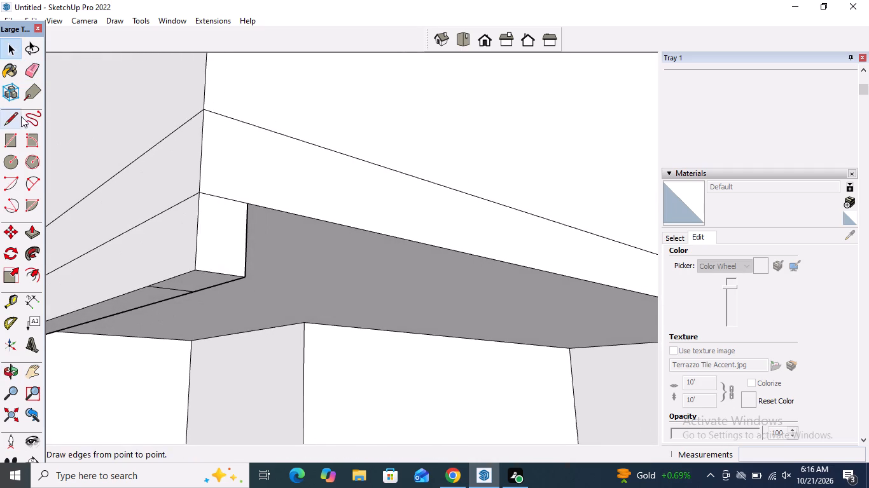
# Pull the small rectangle at the front end of the dropped beam's underside down about 28' 10 11/16" to the base slab, forming a corner column.
pyautogui.click(26, 234)
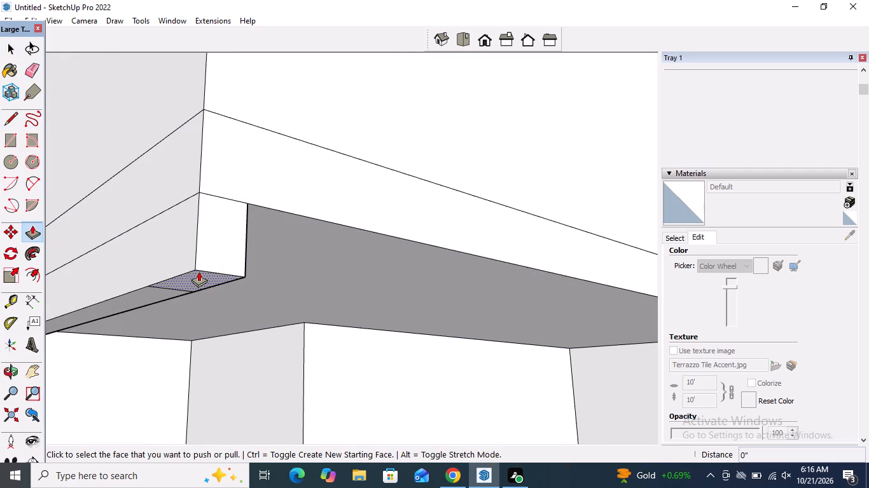
pyautogui.click(198, 271)
pyautogui.scroll(-20, 209, 248)
pyautogui.scroll(-3, 209, 248)
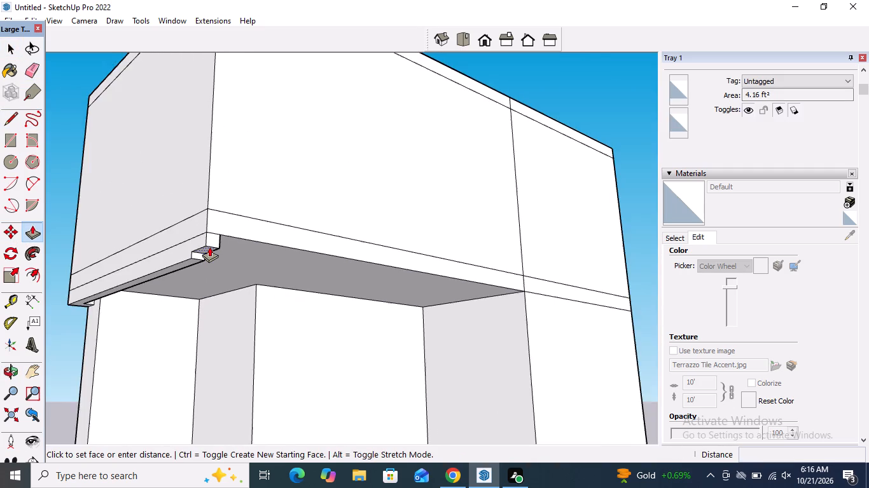
pyautogui.scroll(-11, 209, 247)
pyautogui.moveTo(209, 247); pyautogui.dragTo(195, 336, button='middle')
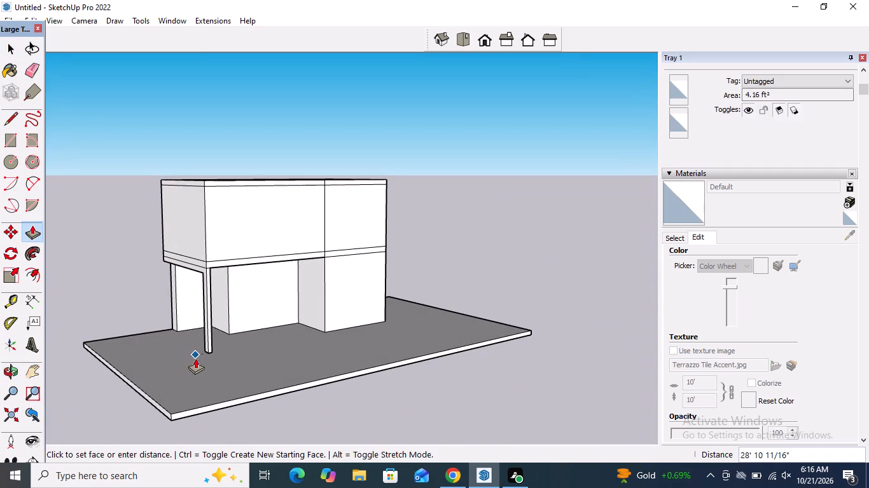
pyautogui.click(196, 369)
pyautogui.press('space')
# Pull the corner column's inner side face toward the ground-floor opening to widen the column along the front.
pyautogui.moveTo(260, 339); pyautogui.dragTo(1, 297, button='middle')
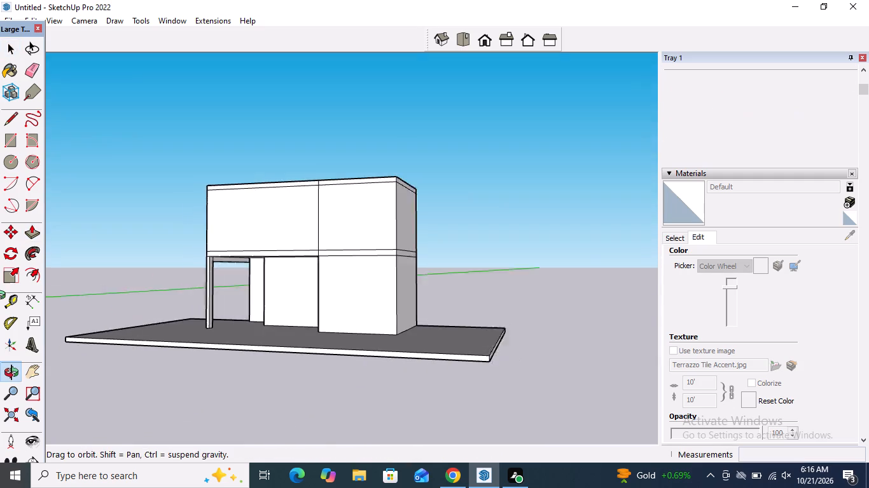
pyautogui.moveTo(1, 297); pyautogui.dragTo(0, 294, button='middle')
pyautogui.scroll(9, 224, 262)
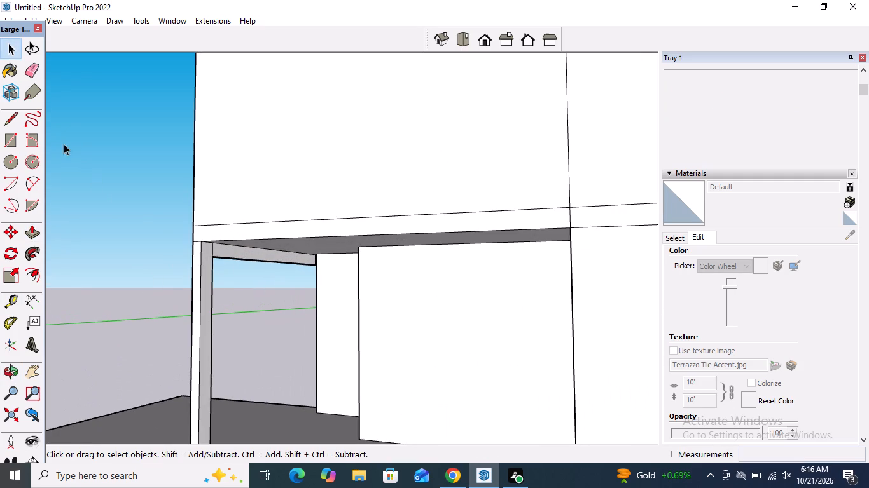
pyautogui.click(31, 234)
pyautogui.click(202, 312)
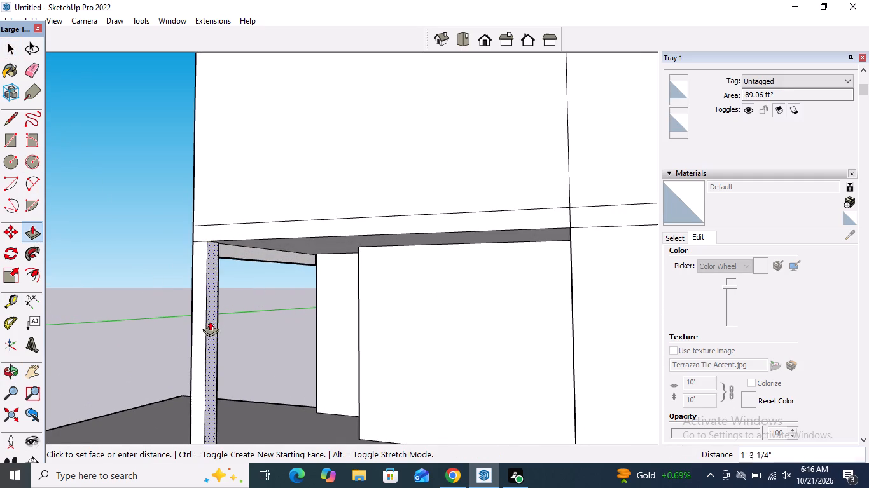
pyautogui.click(216, 324)
pyautogui.press('space')
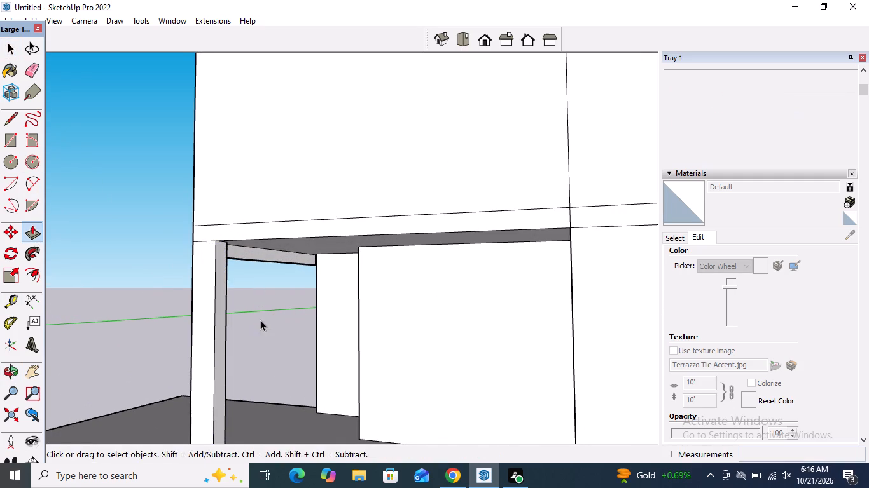
# Draw two parallel lines, each about 1' 5" long, across the dropped beam's underside to mark a small rectangle partway along it.
pyautogui.moveTo(267, 315); pyautogui.dragTo(326, 288, button='middle')
pyautogui.scroll(1, 267, 315)
pyautogui.scroll(-4, 312, 301)
pyautogui.moveTo(310, 301); pyautogui.dragTo(296, 306, button='middle')
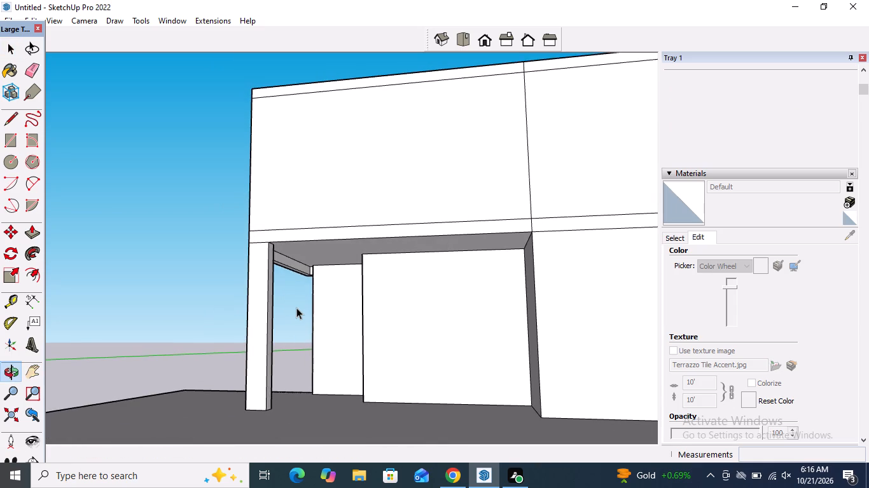
pyautogui.scroll(2, 314, 246)
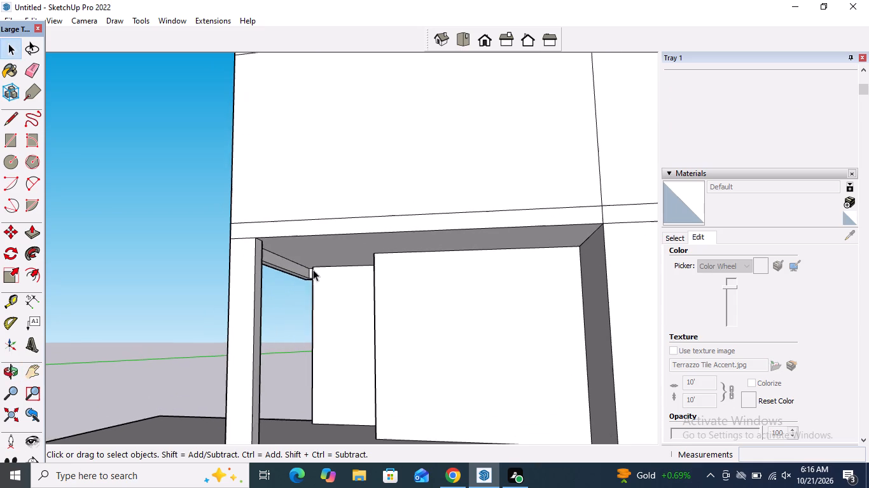
pyautogui.moveTo(300, 269); pyautogui.dragTo(243, 258, button='middle')
pyautogui.scroll(4, 275, 284)
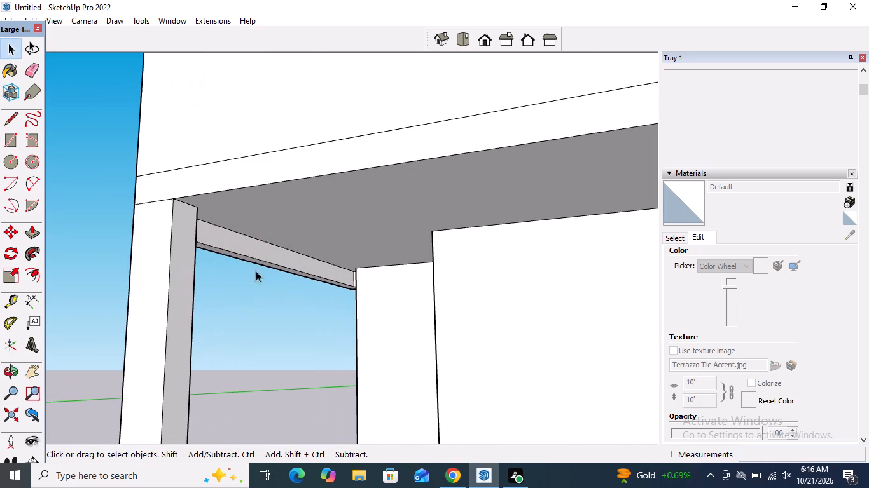
pyautogui.click(16, 129)
pyautogui.scroll(3, 253, 254)
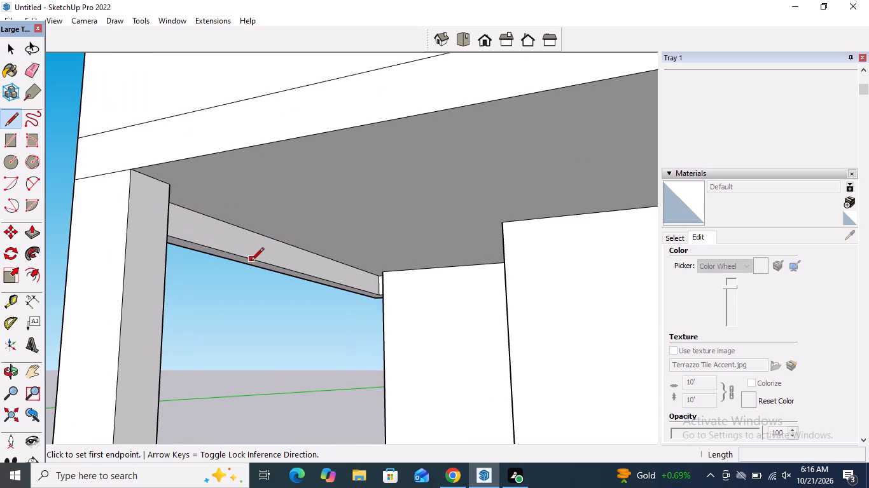
pyautogui.scroll(4, 247, 263)
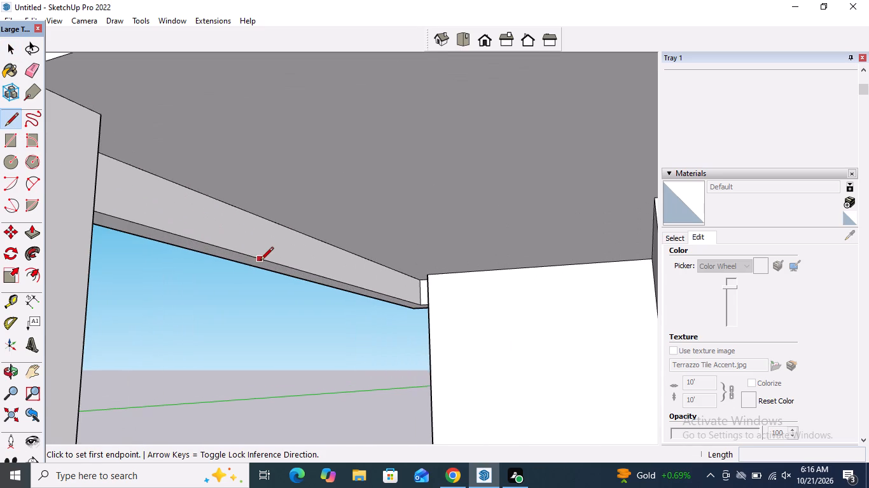
pyautogui.scroll(5, 260, 261)
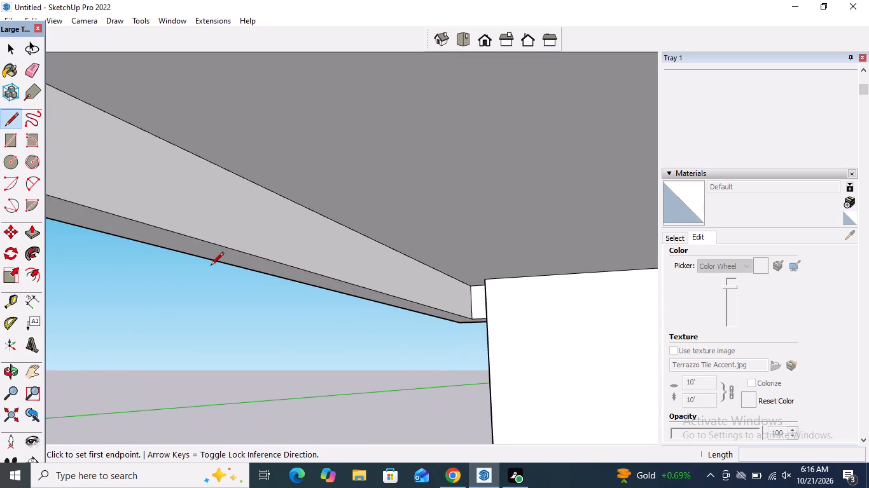
pyautogui.click(211, 262)
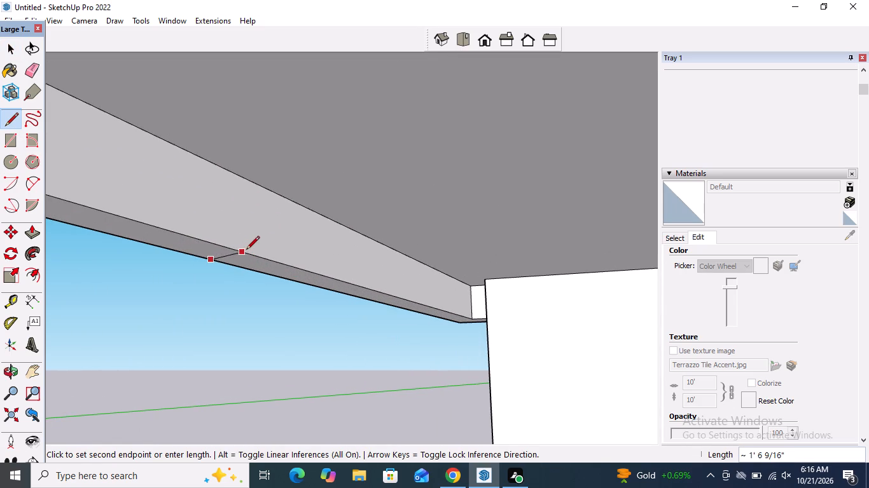
pyautogui.click(254, 256)
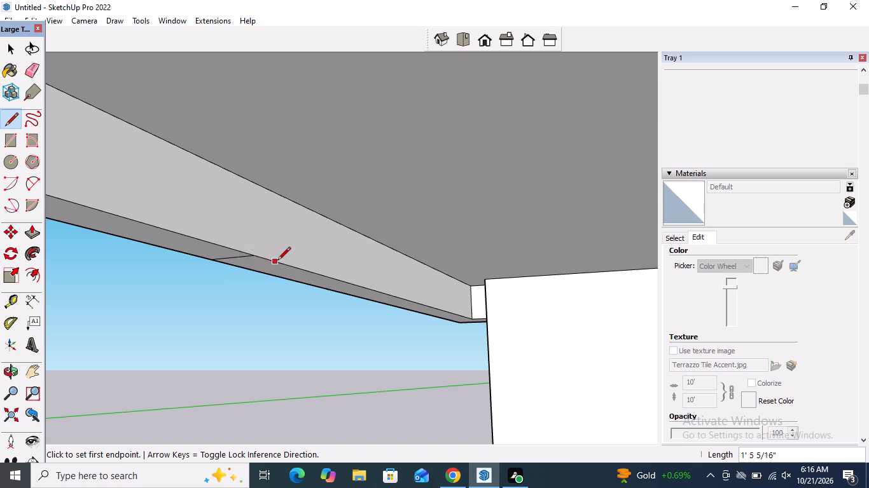
pyautogui.click(277, 261)
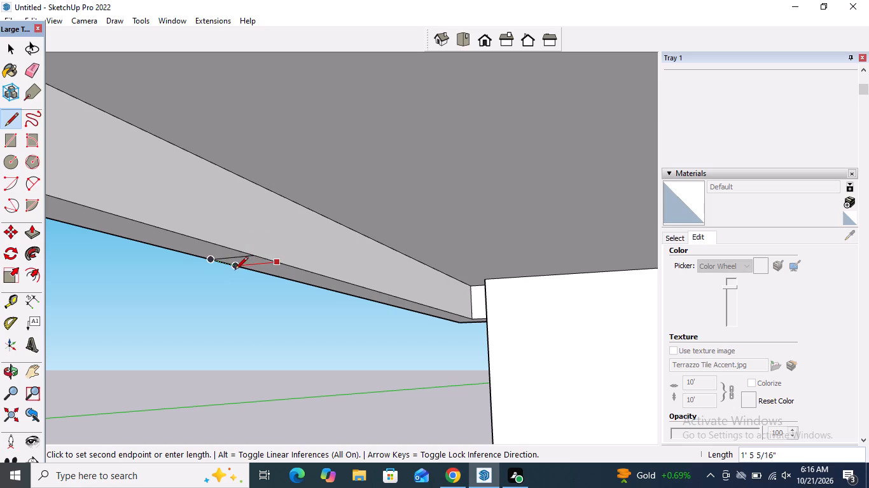
pyautogui.click(233, 268)
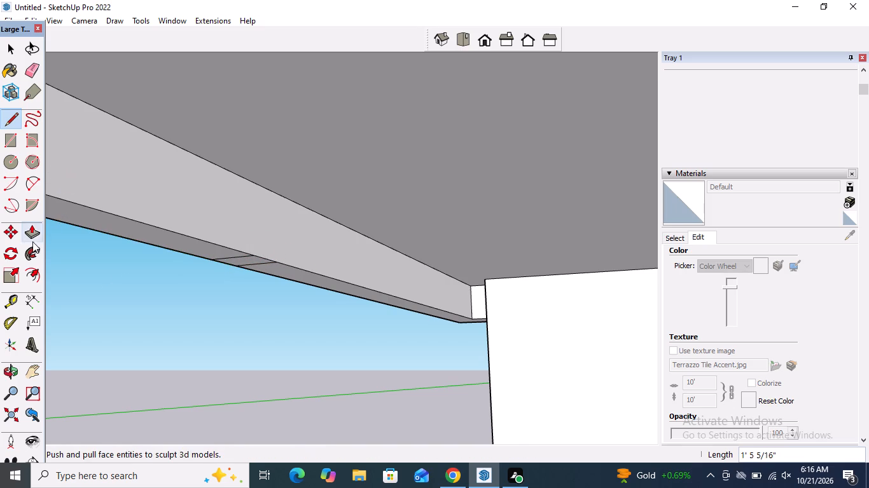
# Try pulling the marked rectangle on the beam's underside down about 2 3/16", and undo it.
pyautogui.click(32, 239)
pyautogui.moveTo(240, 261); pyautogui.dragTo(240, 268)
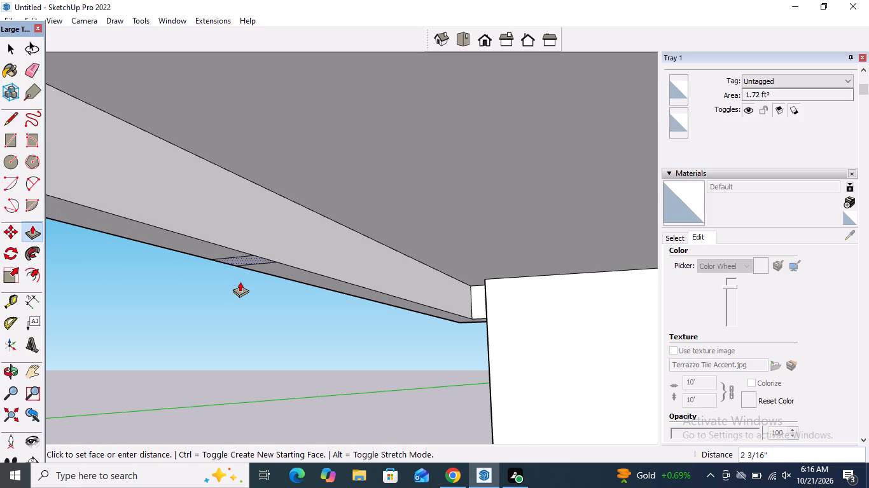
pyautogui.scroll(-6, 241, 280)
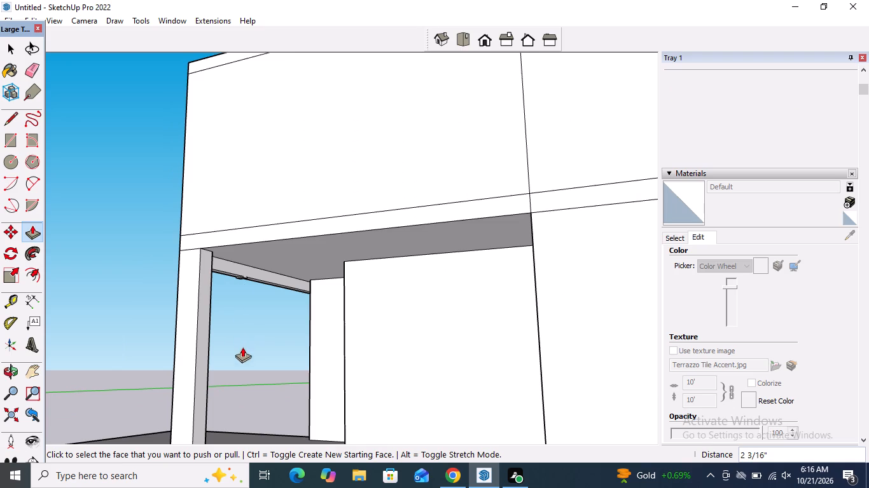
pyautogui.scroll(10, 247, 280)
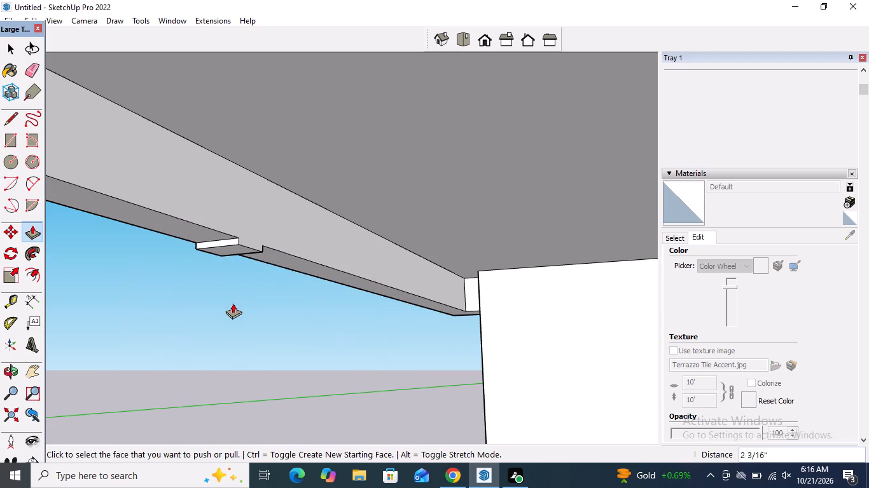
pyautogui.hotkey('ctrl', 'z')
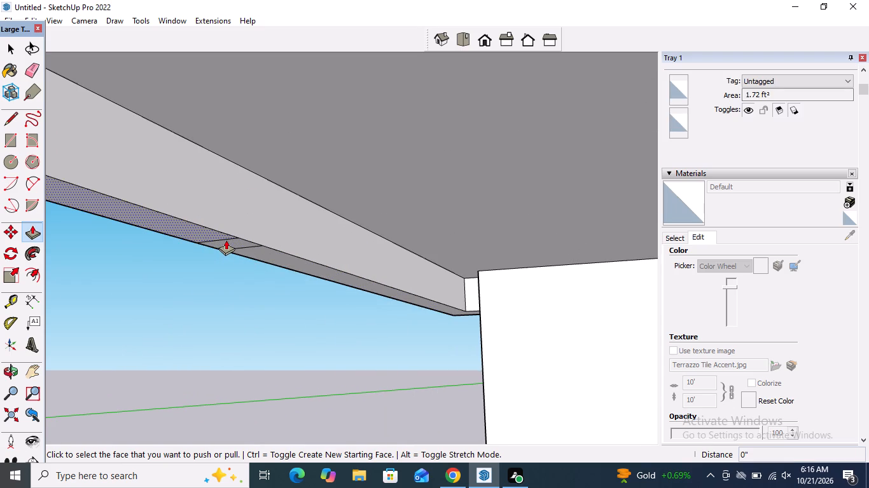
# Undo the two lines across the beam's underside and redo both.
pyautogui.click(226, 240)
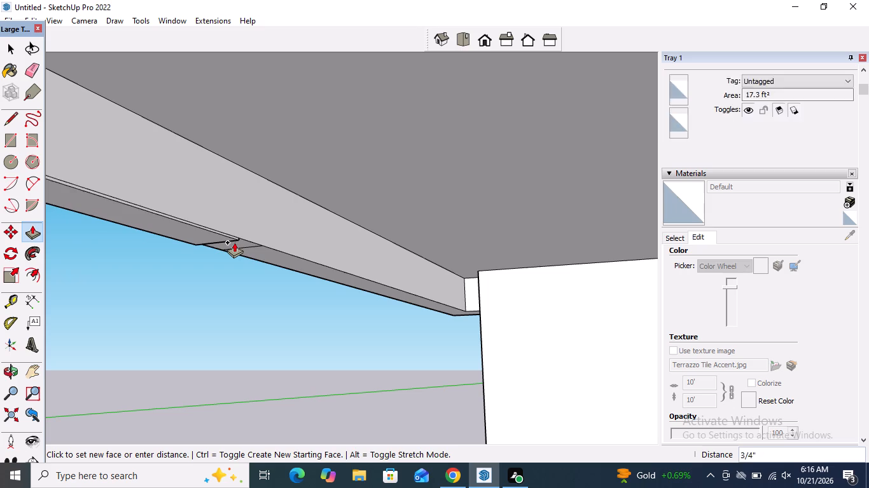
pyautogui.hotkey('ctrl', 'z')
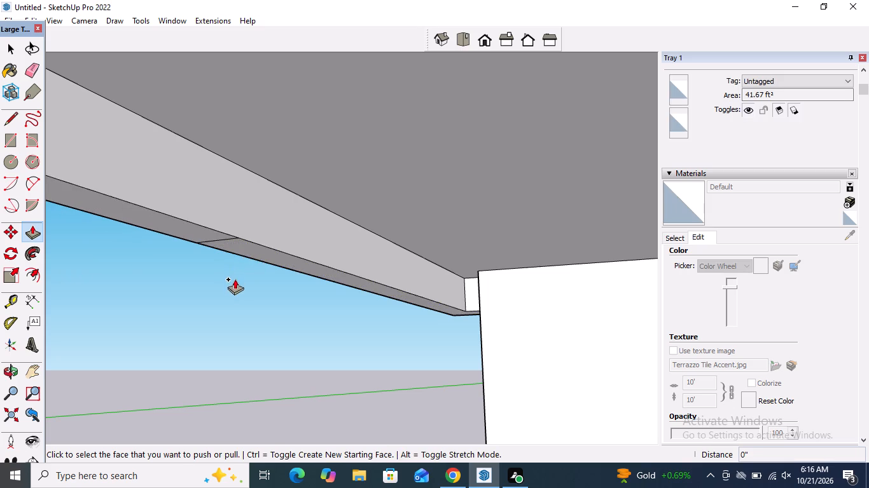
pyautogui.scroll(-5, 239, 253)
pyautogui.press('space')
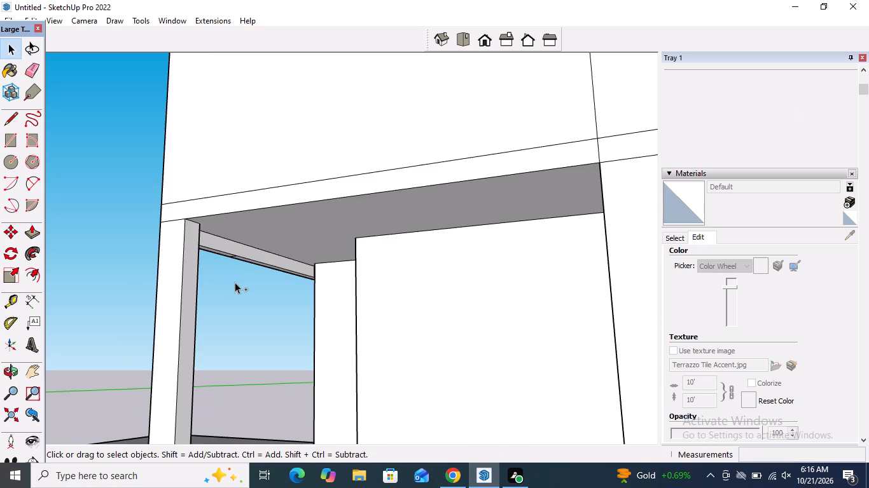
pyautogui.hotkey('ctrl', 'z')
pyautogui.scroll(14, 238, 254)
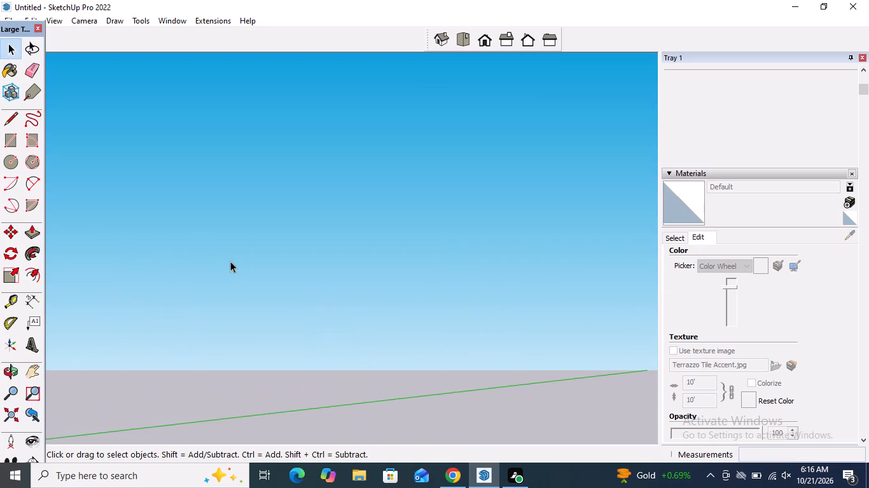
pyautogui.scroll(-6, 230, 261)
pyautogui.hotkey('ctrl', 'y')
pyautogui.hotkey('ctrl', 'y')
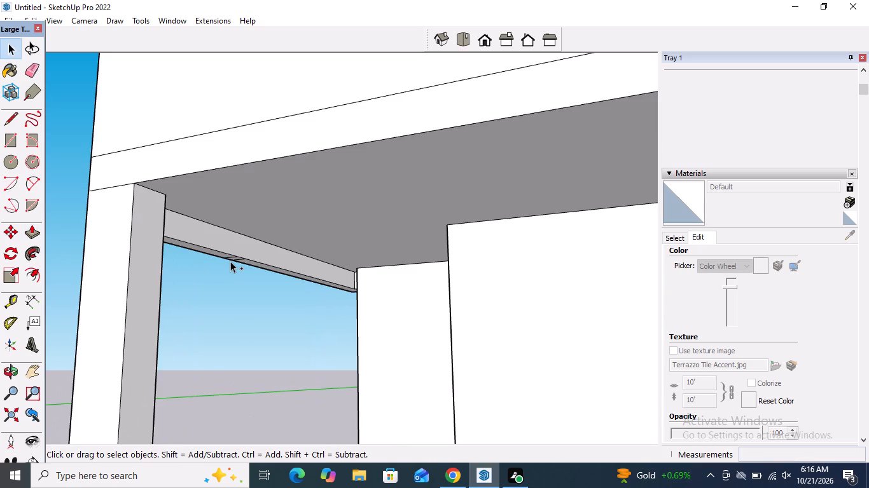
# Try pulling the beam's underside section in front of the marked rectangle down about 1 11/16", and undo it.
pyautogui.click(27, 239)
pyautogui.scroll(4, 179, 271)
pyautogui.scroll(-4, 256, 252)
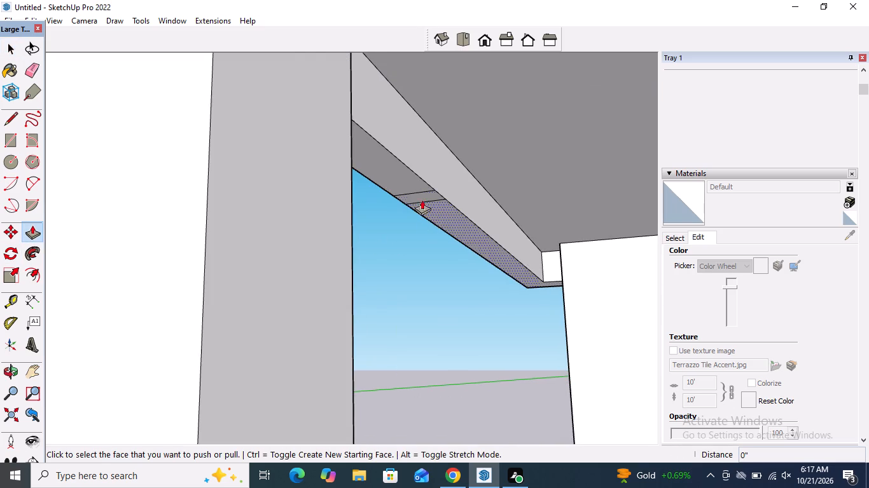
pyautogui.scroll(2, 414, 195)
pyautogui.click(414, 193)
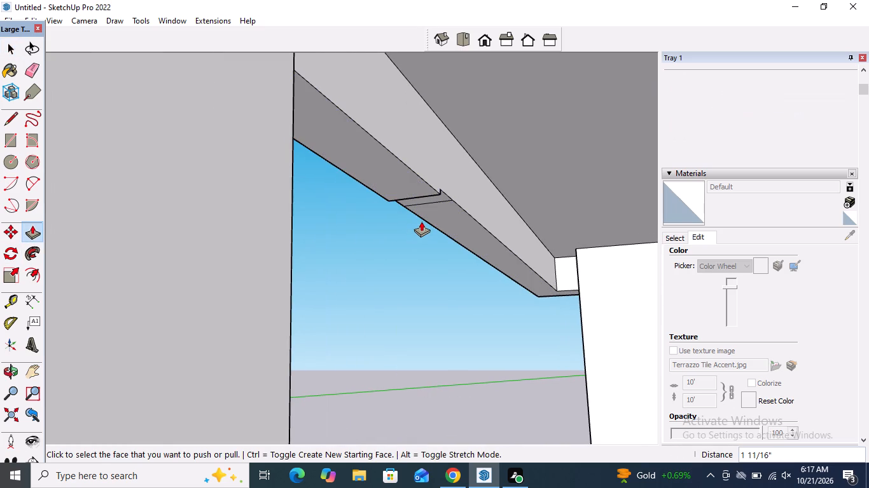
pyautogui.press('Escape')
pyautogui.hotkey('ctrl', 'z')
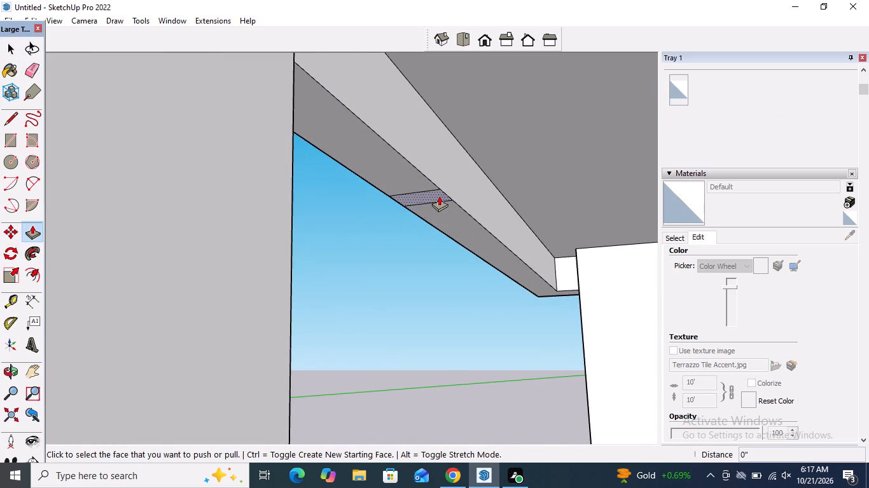
# Pull the marked rectangle on the beam's underside down about 28' 10 11/16" to the base slab, forming an intermediate column.
pyautogui.click(439, 196)
pyautogui.scroll(-17, 429, 281)
pyautogui.moveTo(429, 280); pyautogui.dragTo(389, 322, button='middle')
pyautogui.scroll(-9, 393, 302)
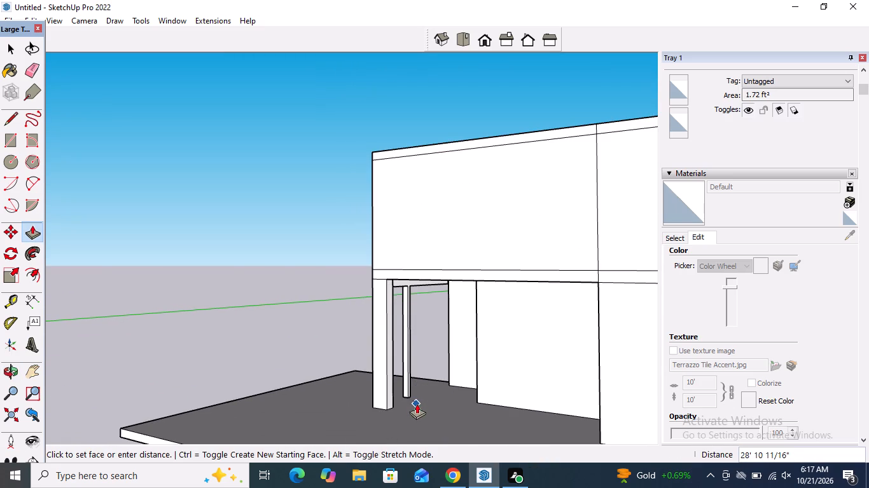
pyautogui.click(417, 403)
# Draw two vertical lines about 2' long up the dropped beam's inner face, extending the intermediate column's edges to the overhang's underside.
pyautogui.scroll(12, 415, 307)
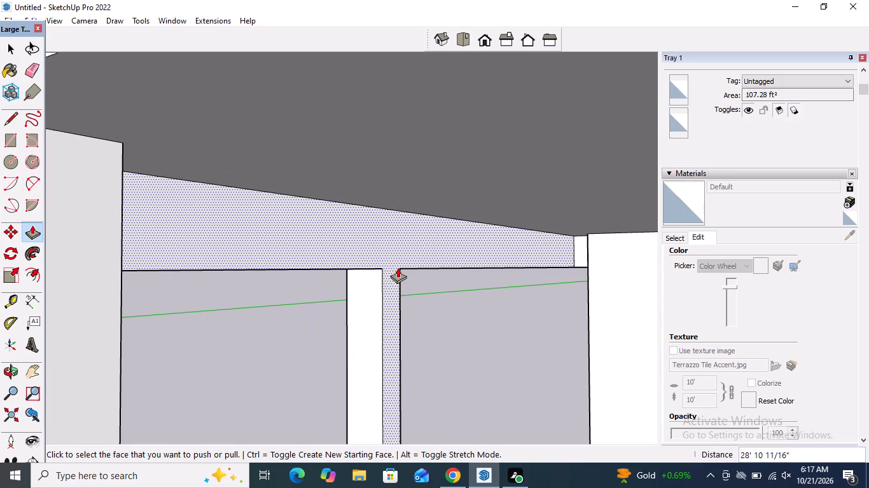
pyautogui.scroll(4, 398, 259)
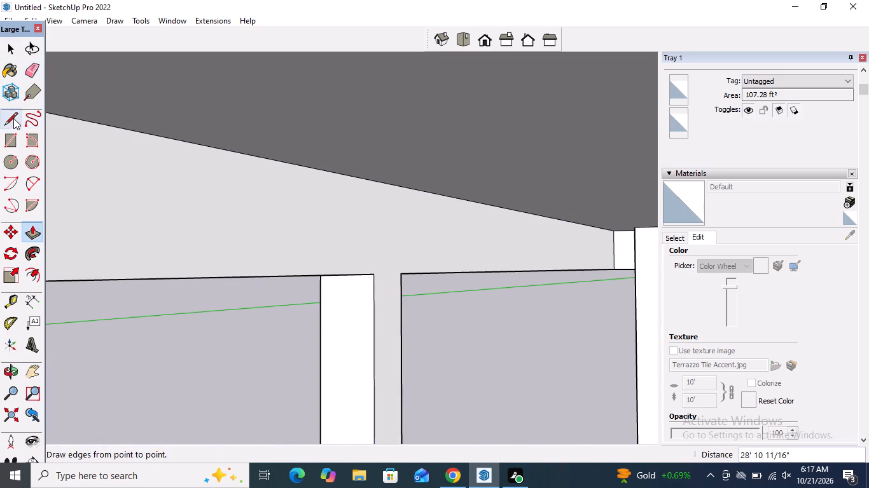
pyautogui.click(13, 118)
pyautogui.click(374, 275)
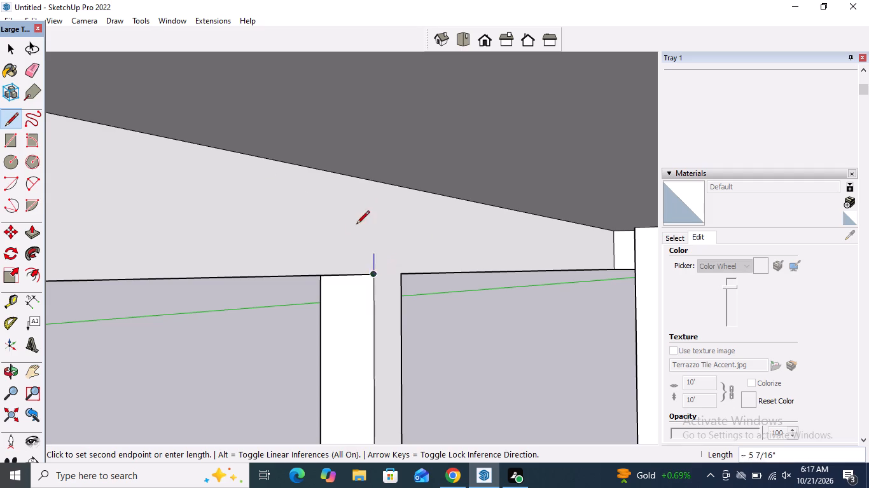
pyautogui.click(379, 183)
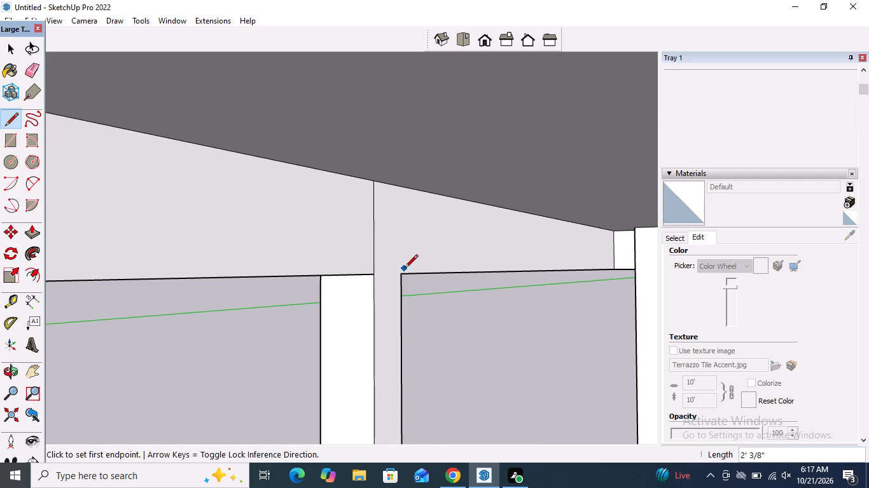
pyautogui.moveTo(401, 272); pyautogui.dragTo(403, 261)
pyautogui.click(404, 188)
# Pull the intermediate column's full-height inner face, including the strip on the beam, about 1' 1 5/16" inward.
pyautogui.click(29, 231)
pyautogui.scroll(-5, 280, 226)
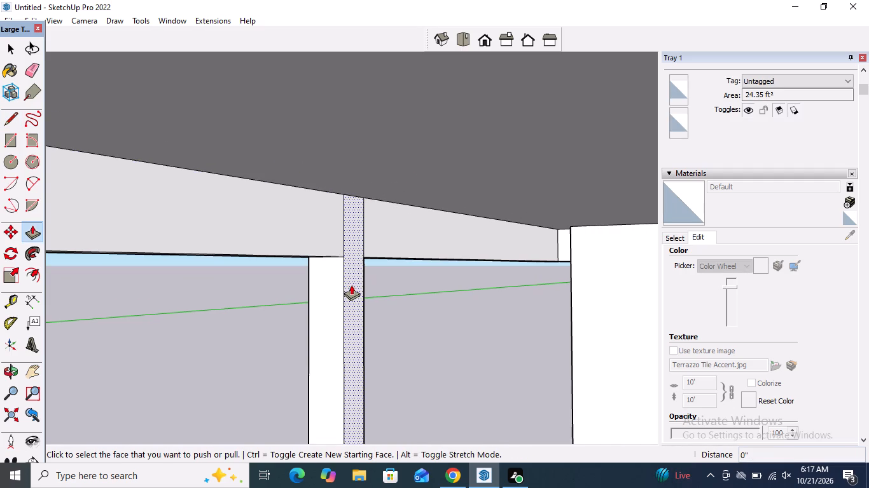
pyautogui.click(351, 285)
pyautogui.click(380, 296)
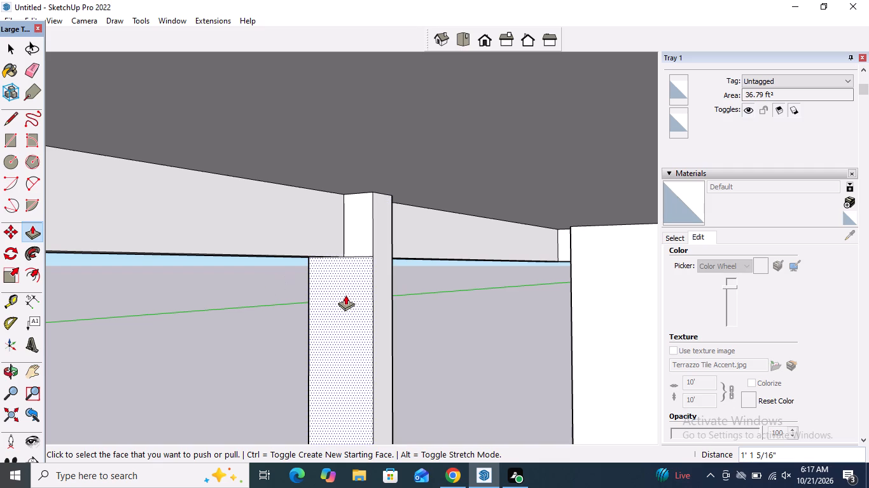
# Pull the intermediate column's side facing the corner column and the short face above it outward until both are flush.
pyautogui.moveTo(346, 295); pyautogui.dragTo(338, 296)
pyautogui.click(330, 299)
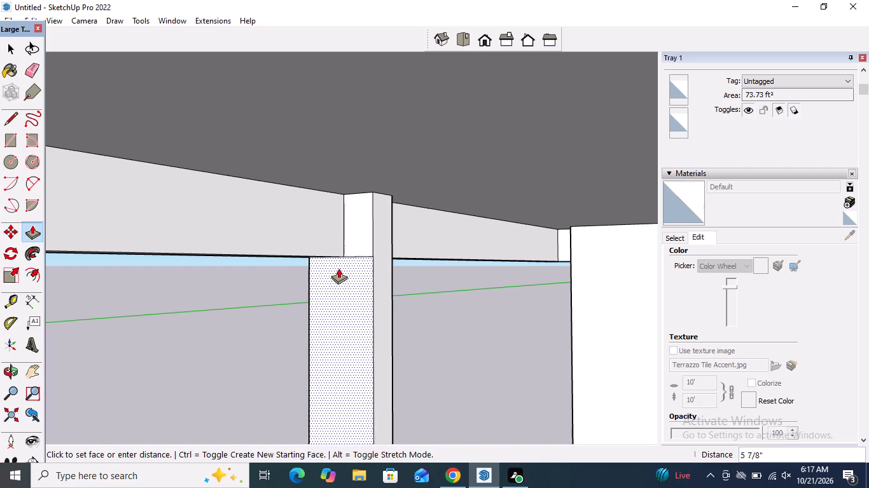
pyautogui.click(330, 278)
pyautogui.doubleClick(351, 219)
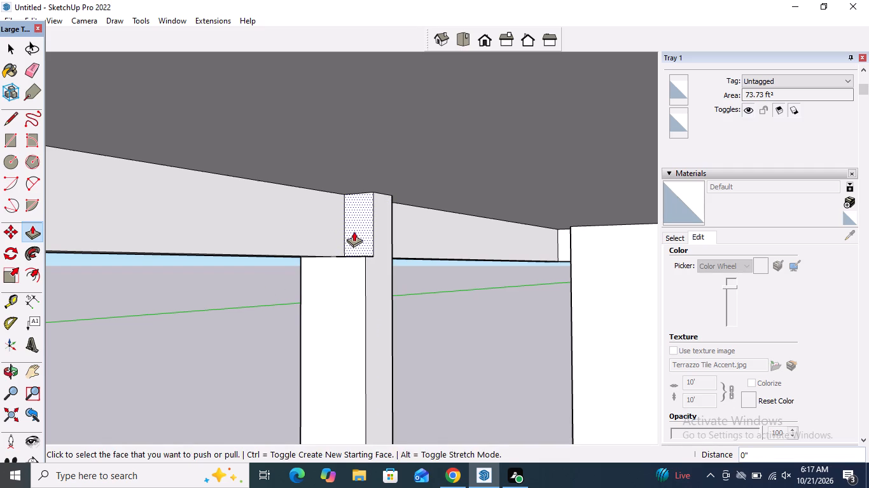
pyautogui.click(354, 231)
pyautogui.click(339, 275)
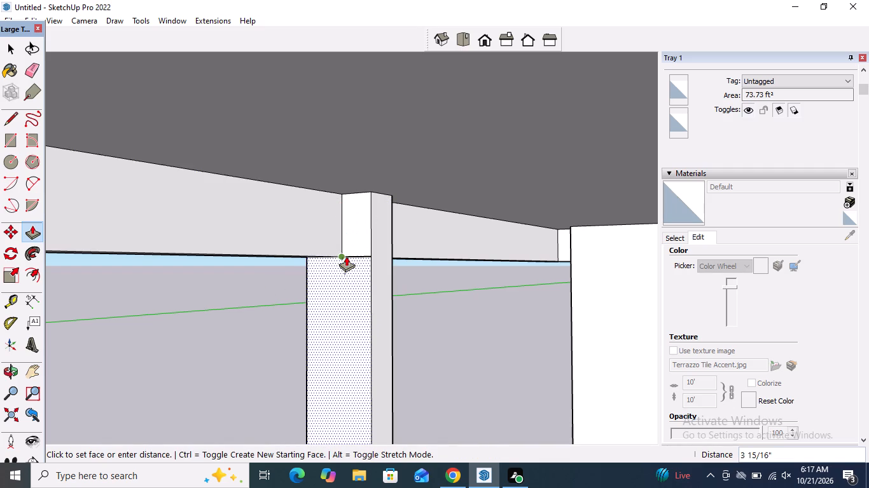
pyautogui.click(346, 255)
pyautogui.click(352, 237)
pyautogui.click(343, 245)
pyautogui.doubleClick(353, 273)
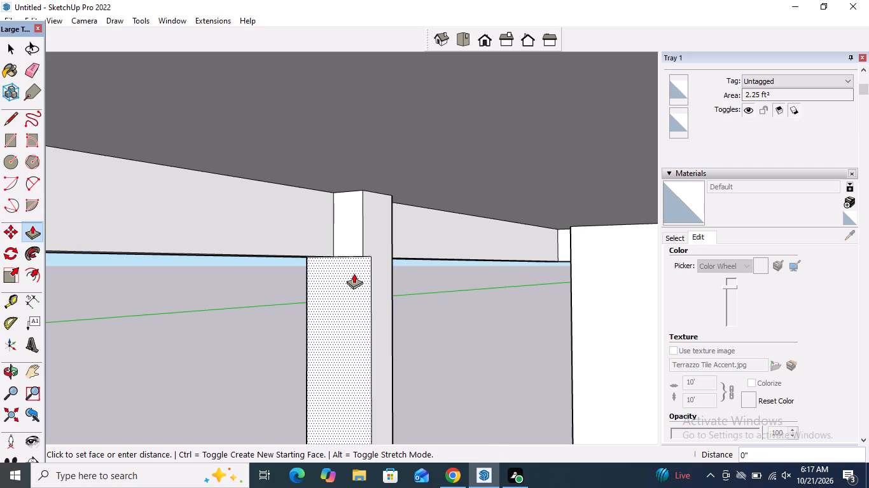
# Erase the horizontal edge dividing the intermediate column's side face at the beam's underside level.
pyautogui.click(35, 82)
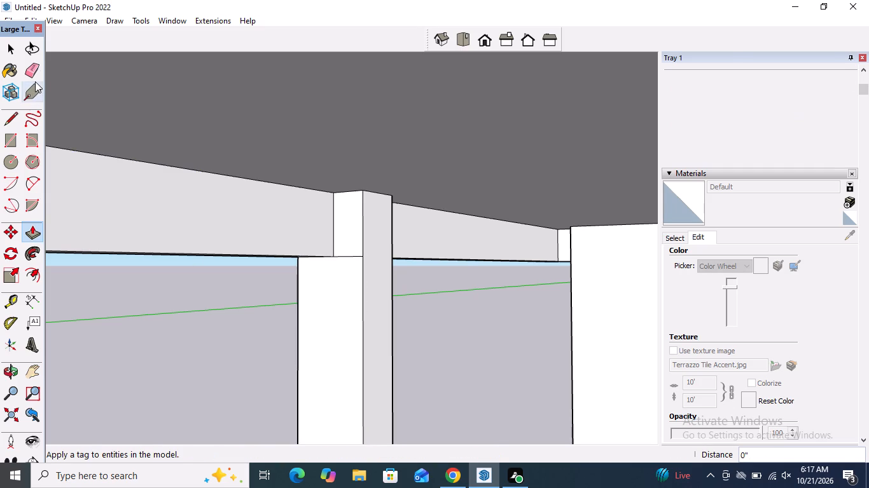
pyautogui.click(34, 69)
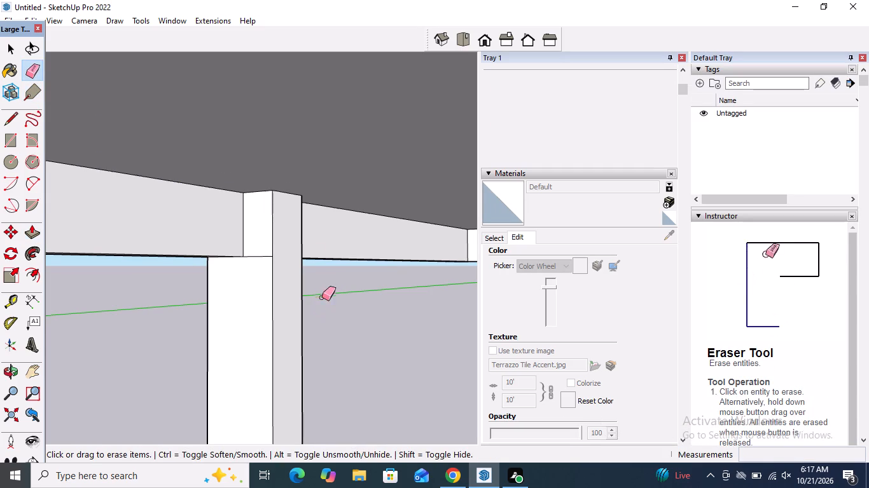
pyautogui.click(263, 256)
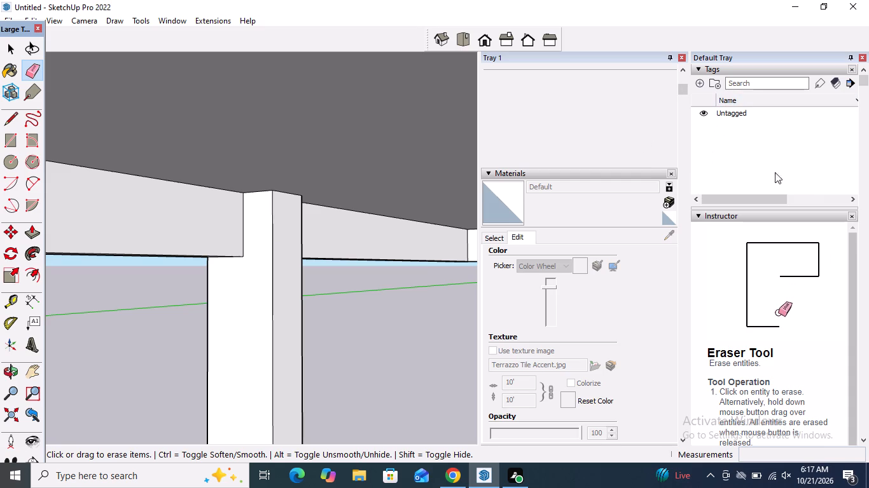
# Close the Default Tray beside Tray 1.
pyautogui.scroll(4, 789, 177)
pyautogui.scroll(-9, 789, 177)
pyautogui.scroll(5, 789, 177)
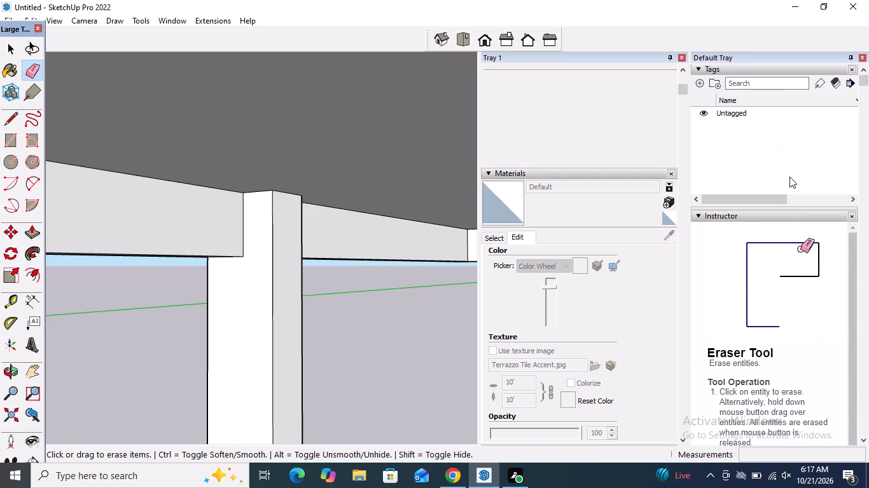
pyautogui.scroll(6, 789, 177)
pyautogui.click(865, 54)
# Pull the intermediate column's side facing the recessed wall outward, widening the column toward that wall.
pyautogui.scroll(-2, 775, 144)
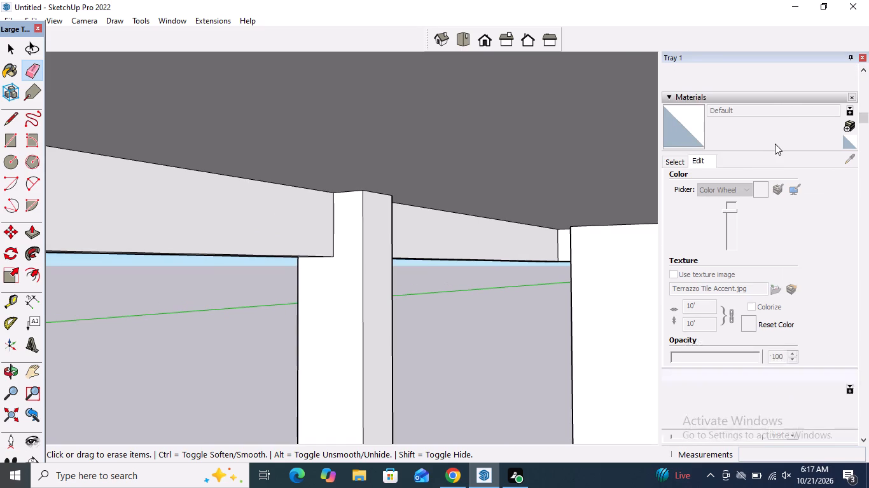
pyautogui.scroll(-2, 775, 144)
pyautogui.scroll(-6, 548, 175)
pyautogui.scroll(-13, 475, 220)
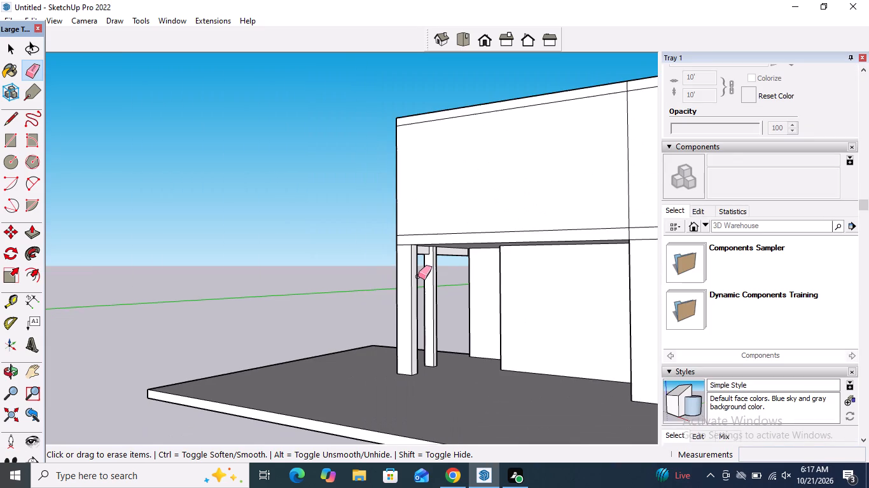
pyautogui.press('space')
pyautogui.moveTo(418, 276); pyautogui.dragTo(868, 306, button='middle')
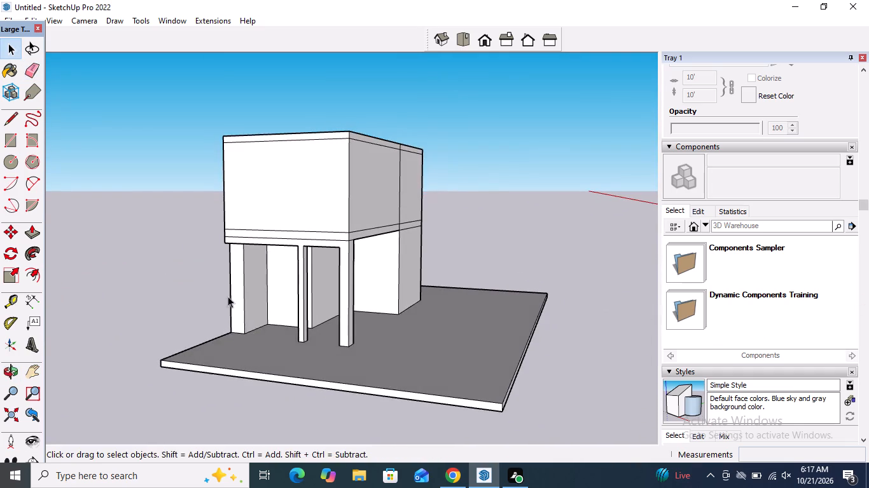
pyautogui.scroll(5, 241, 276)
pyautogui.moveTo(279, 270); pyautogui.dragTo(547, 260, button='middle')
pyautogui.scroll(4, 436, 217)
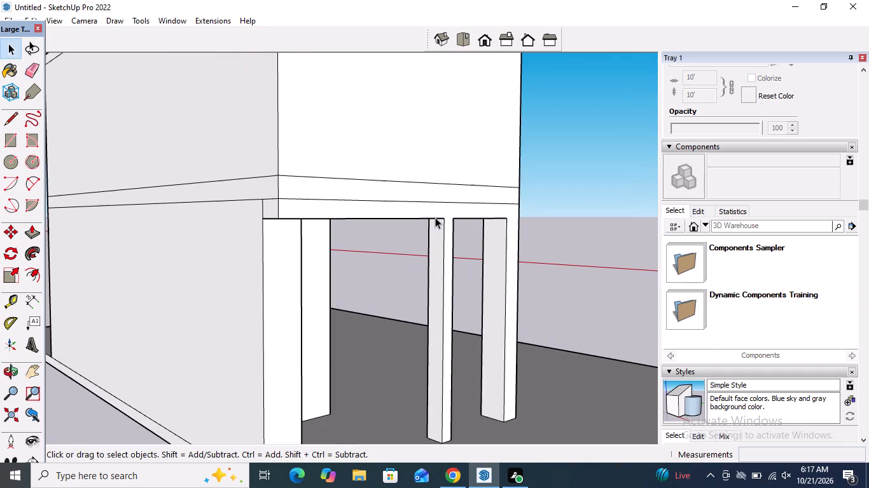
pyautogui.click(41, 240)
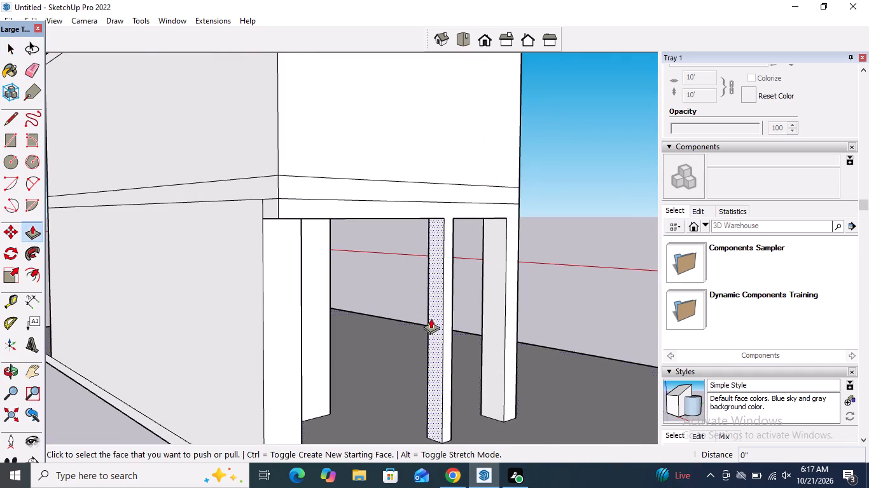
pyautogui.click(436, 316)
pyautogui.click(391, 327)
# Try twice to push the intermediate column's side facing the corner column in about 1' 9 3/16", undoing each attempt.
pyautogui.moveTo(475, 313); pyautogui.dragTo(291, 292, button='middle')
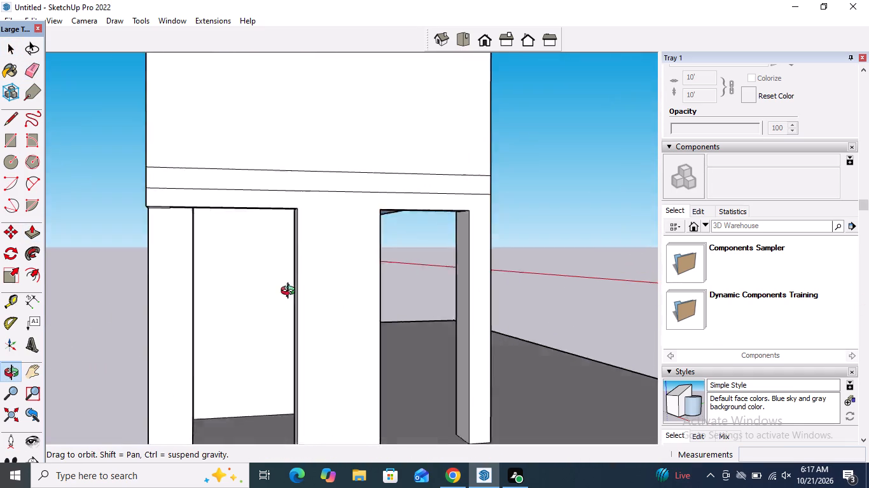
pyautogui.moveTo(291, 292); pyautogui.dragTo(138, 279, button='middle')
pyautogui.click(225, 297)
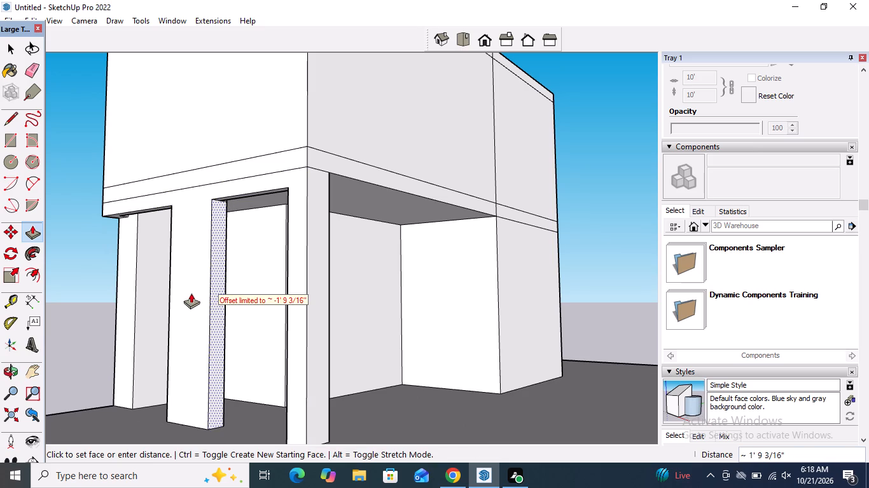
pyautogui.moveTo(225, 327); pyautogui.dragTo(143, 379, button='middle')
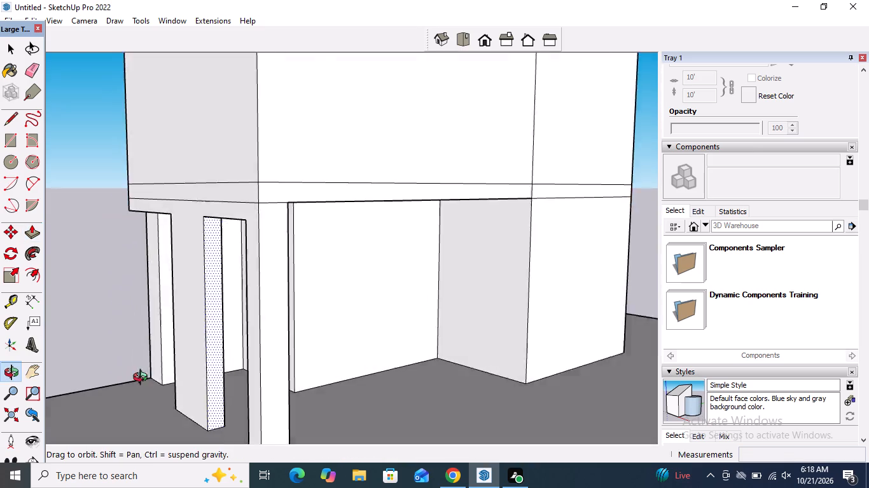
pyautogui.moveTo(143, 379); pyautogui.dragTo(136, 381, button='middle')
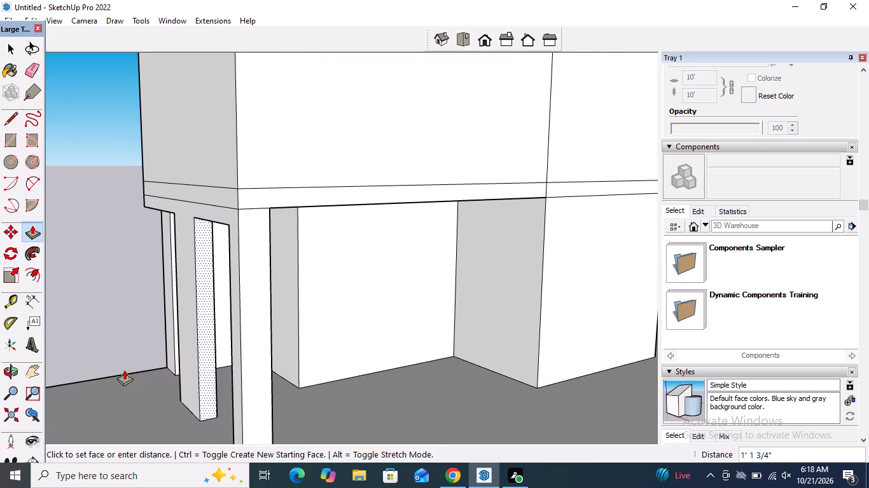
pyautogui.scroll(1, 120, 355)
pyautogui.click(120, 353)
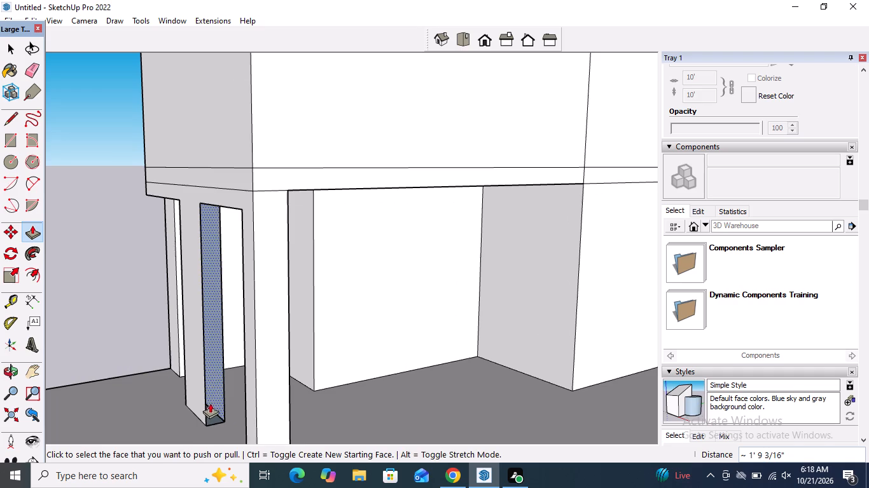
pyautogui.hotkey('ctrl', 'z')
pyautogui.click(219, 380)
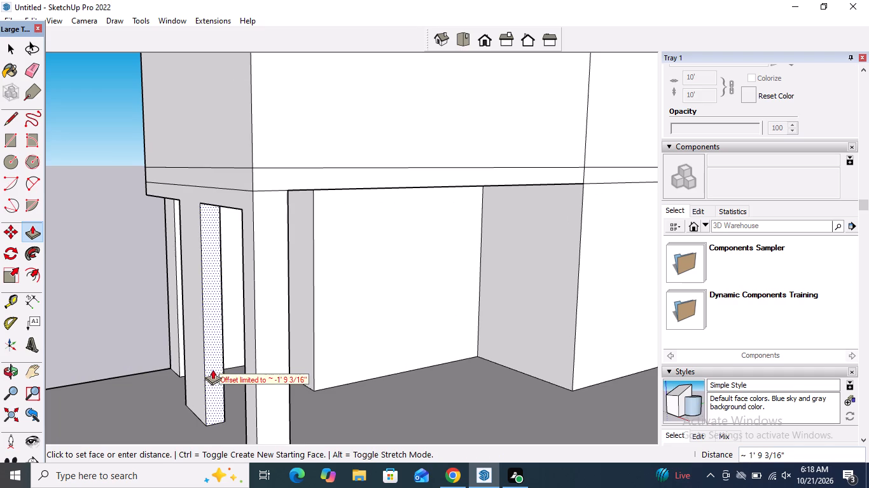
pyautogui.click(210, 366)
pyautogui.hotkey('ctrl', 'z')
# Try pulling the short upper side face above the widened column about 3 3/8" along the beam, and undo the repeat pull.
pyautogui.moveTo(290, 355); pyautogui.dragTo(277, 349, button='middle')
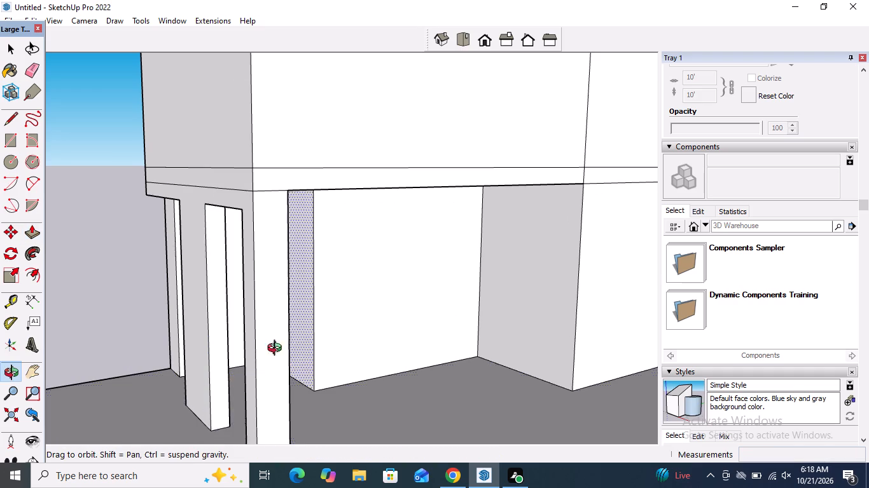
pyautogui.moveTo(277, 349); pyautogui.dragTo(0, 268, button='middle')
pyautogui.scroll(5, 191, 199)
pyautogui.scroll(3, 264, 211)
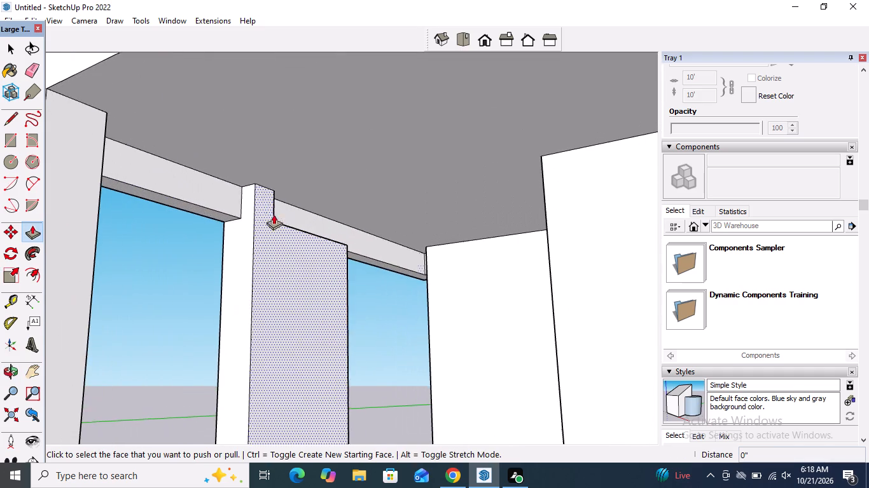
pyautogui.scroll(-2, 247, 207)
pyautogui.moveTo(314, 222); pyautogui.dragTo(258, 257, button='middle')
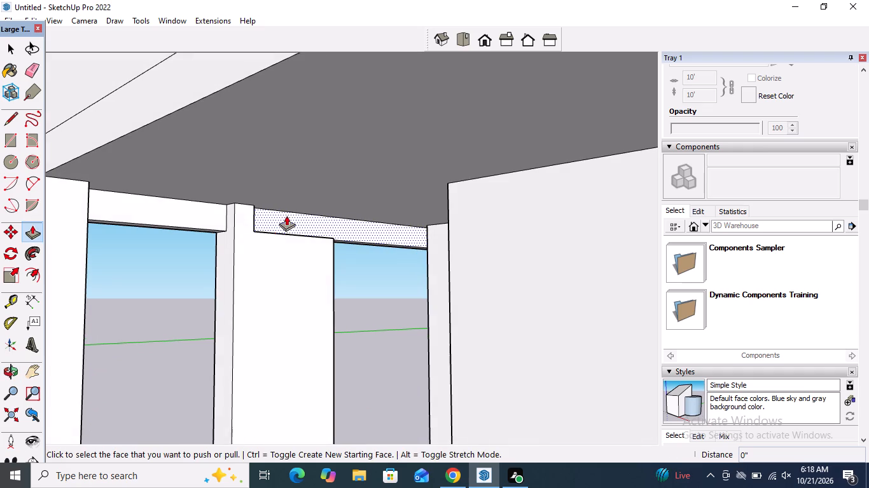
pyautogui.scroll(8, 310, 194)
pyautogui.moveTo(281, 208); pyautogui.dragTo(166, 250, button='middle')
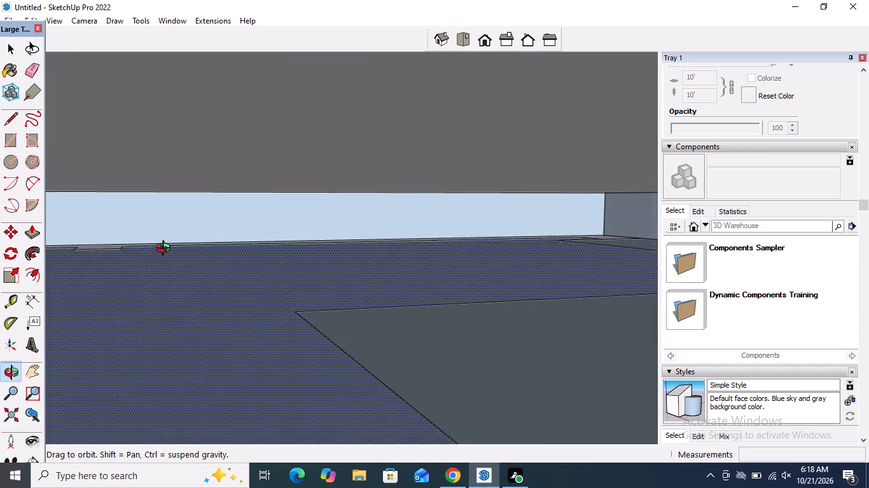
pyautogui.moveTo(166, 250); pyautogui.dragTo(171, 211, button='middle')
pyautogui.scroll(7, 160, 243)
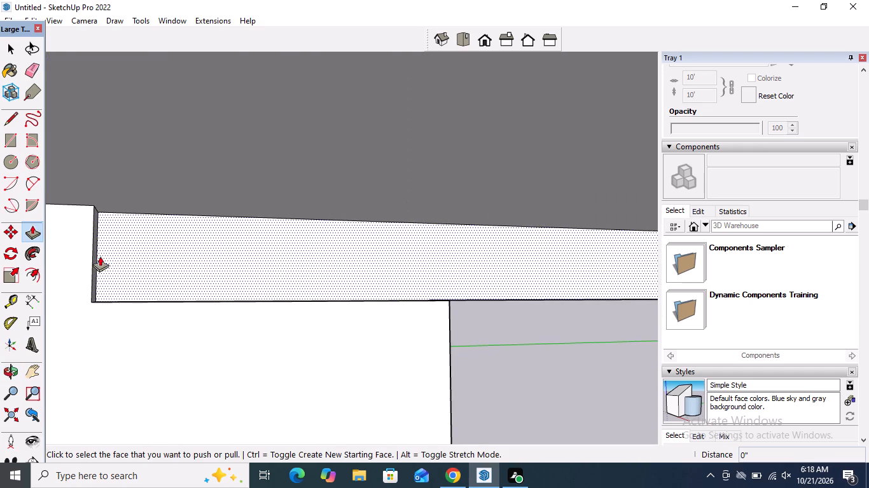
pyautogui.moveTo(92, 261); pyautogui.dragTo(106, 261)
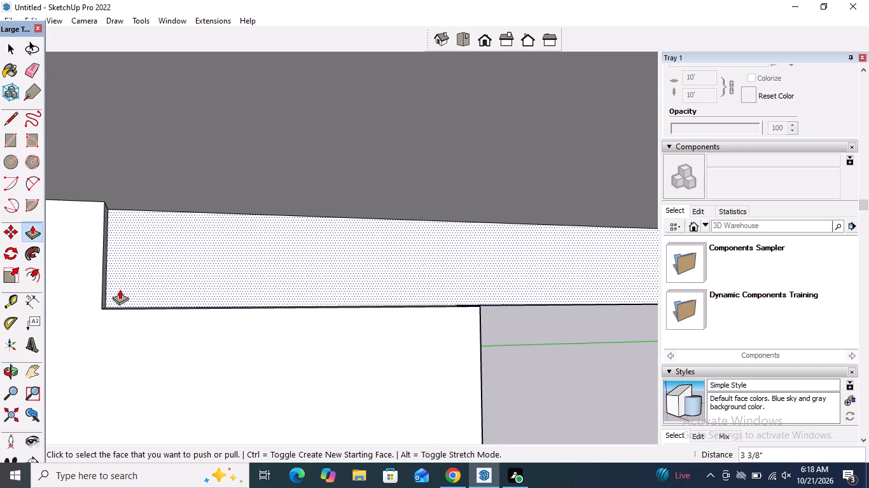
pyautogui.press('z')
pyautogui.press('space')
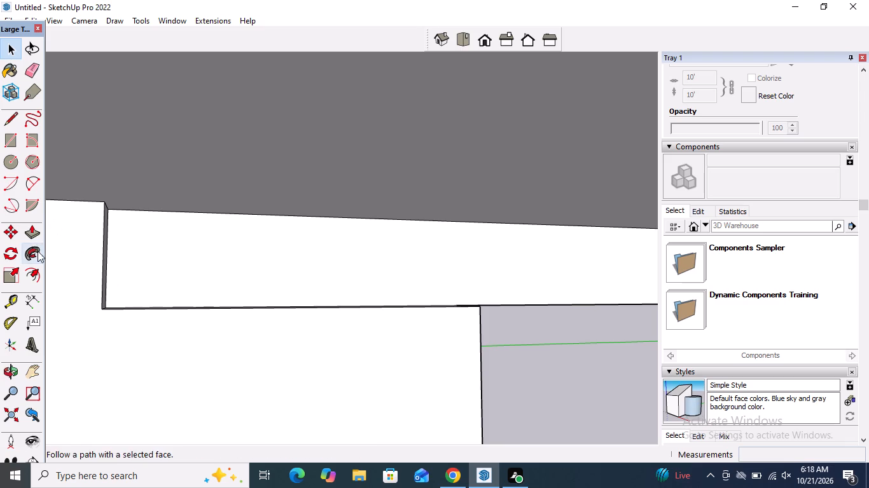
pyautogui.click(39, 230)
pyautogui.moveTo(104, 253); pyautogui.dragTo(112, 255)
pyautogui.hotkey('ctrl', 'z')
# Pull the short upper side face about 7' 11 5/16" along the beam, flush with the widened column's side below.
pyautogui.moveTo(153, 283); pyautogui.dragTo(148, 282, button='middle')
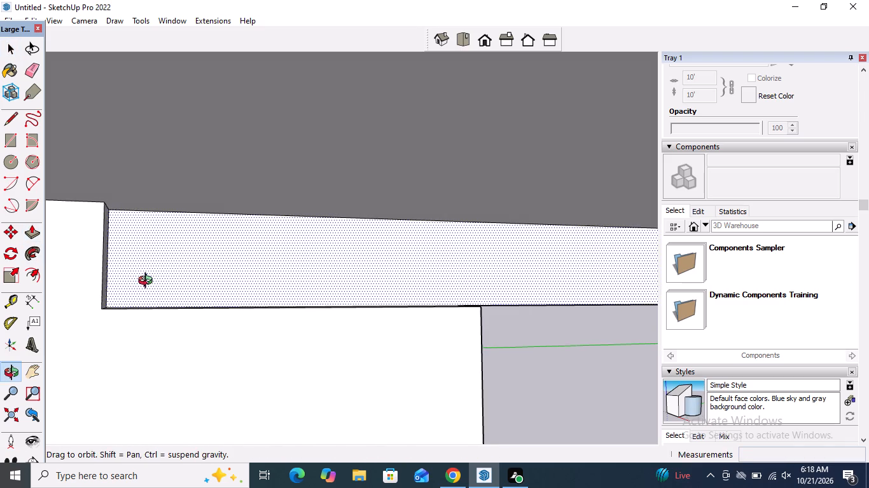
pyautogui.moveTo(148, 282); pyautogui.dragTo(137, 282, button='middle')
pyautogui.click(108, 270)
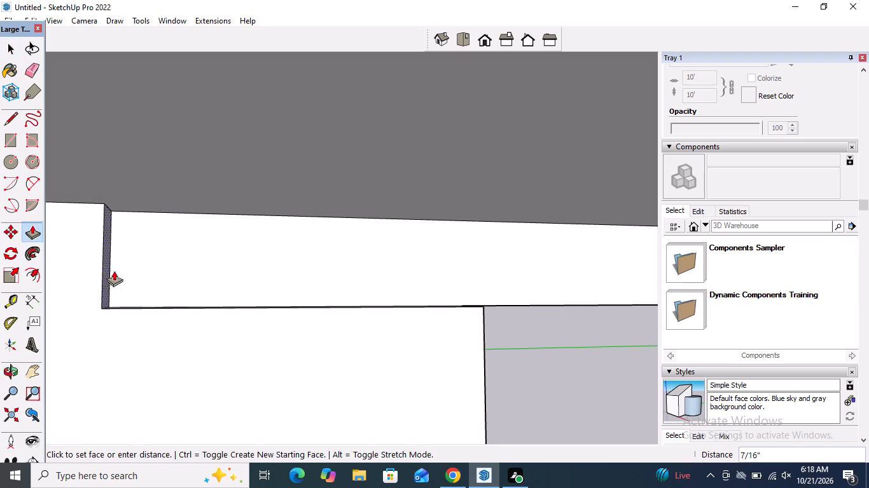
pyautogui.click(484, 355)
# Push the intermediate column's side facing the corner column in about 6' 9", narrowing the column toward the recessed wall.
pyautogui.scroll(-11, 511, 292)
pyautogui.moveTo(434, 302); pyautogui.dragTo(488, 292, button='middle')
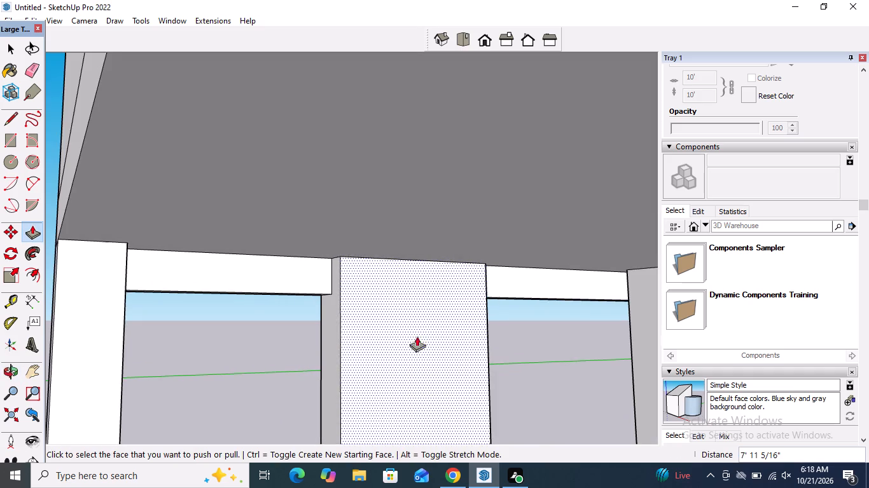
pyautogui.click(326, 350)
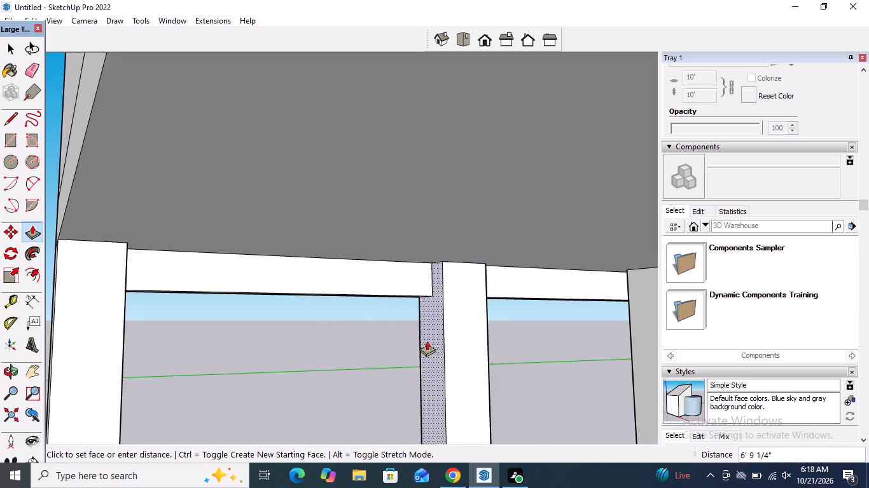
pyautogui.click(437, 337)
pyautogui.press('space')
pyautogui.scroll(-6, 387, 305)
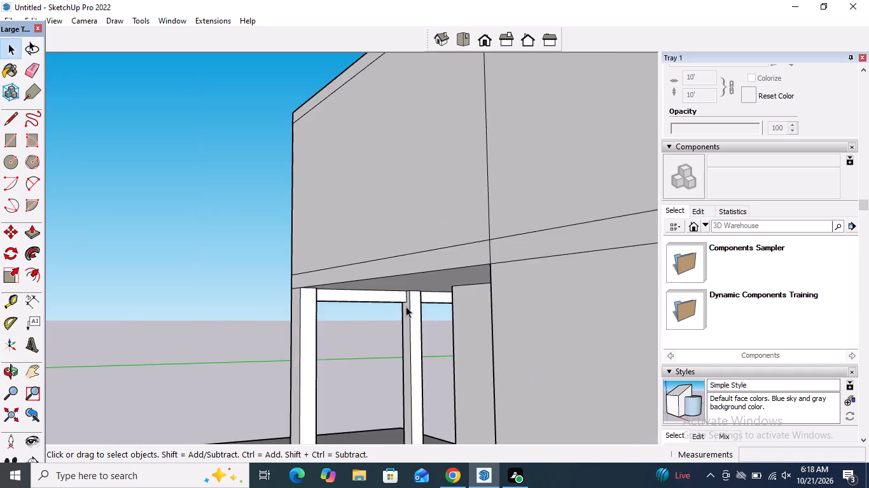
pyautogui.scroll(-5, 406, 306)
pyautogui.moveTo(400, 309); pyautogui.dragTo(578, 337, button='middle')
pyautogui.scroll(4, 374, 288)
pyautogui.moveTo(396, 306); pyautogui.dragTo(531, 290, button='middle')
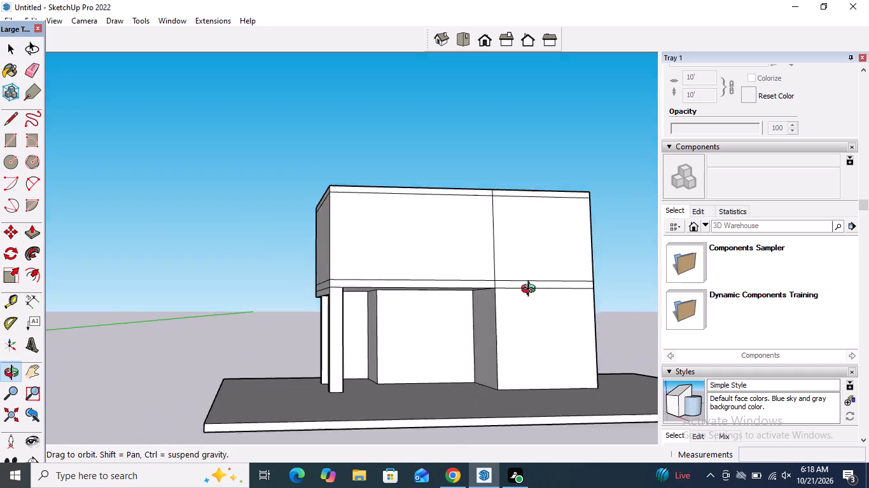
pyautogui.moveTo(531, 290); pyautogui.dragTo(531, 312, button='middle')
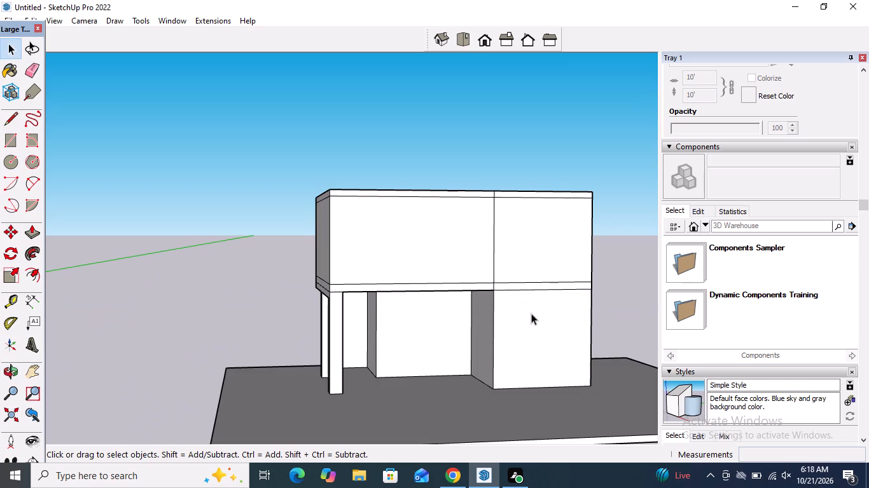
# Widen the modelling viewport by narrowing the tray beside it.
pyautogui.scroll(-3, 515, 261)
pyautogui.moveTo(513, 261); pyautogui.dragTo(452, 252, button='middle')
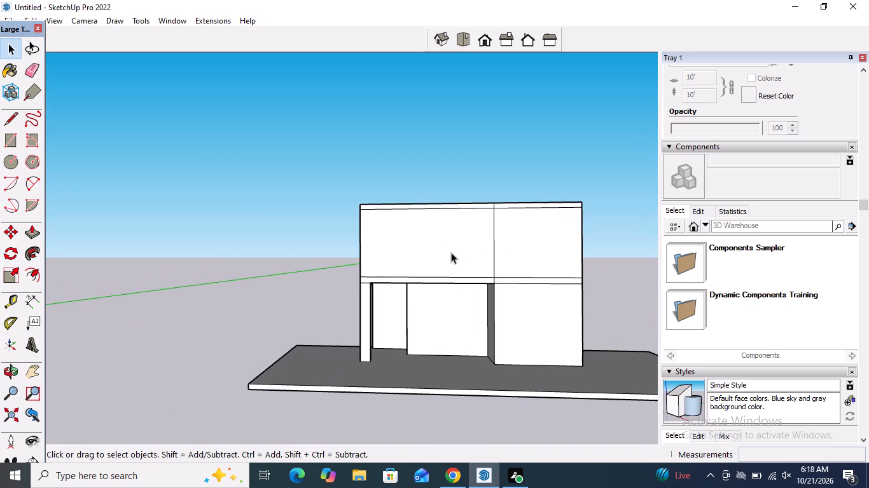
pyautogui.moveTo(660, 124); pyautogui.dragTo(661, 123)
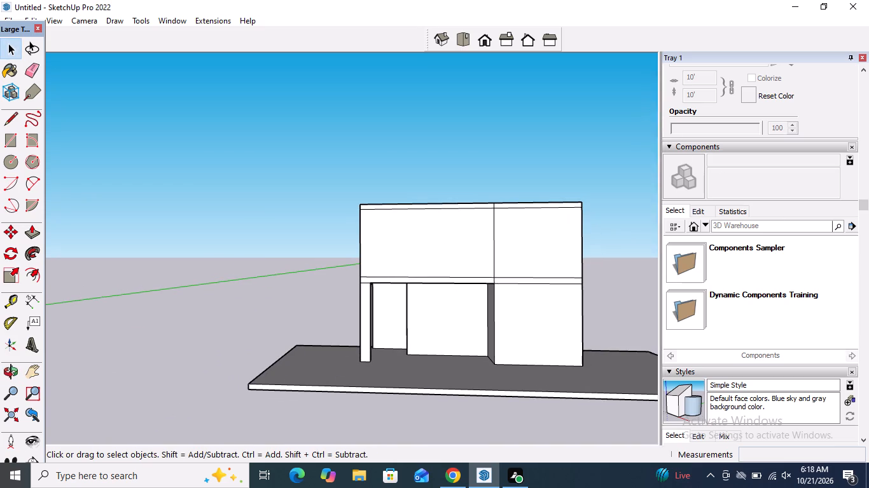
pyautogui.moveTo(661, 123); pyautogui.dragTo(750, 133)
# Draw a vertical line up from the roof's front outer corner and a horizontal line from its top back over the building.
pyautogui.scroll(-5, 625, 240)
pyautogui.moveTo(642, 242); pyautogui.dragTo(564, 285, button='middle')
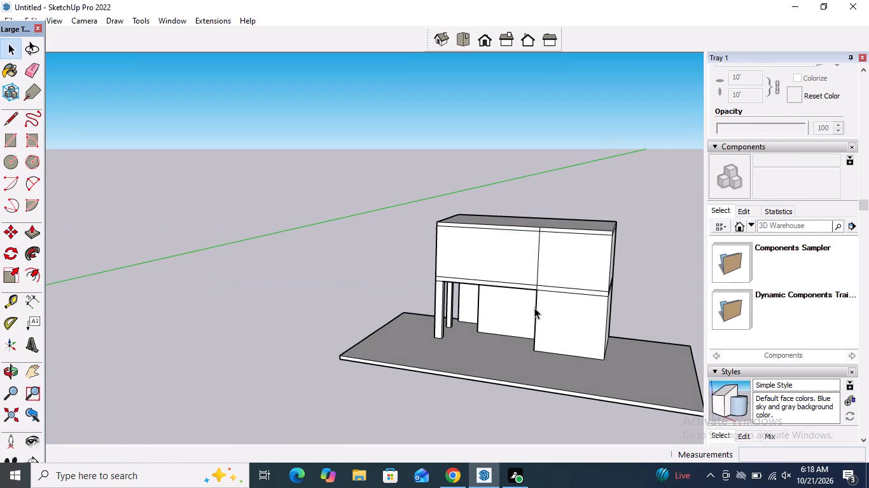
pyautogui.keyDown('shift'); pyautogui.moveTo(534, 307); pyautogui.dragTo(340, 268, button='middle'); pyautogui.keyUp('shift')
pyautogui.scroll(3, 340, 269)
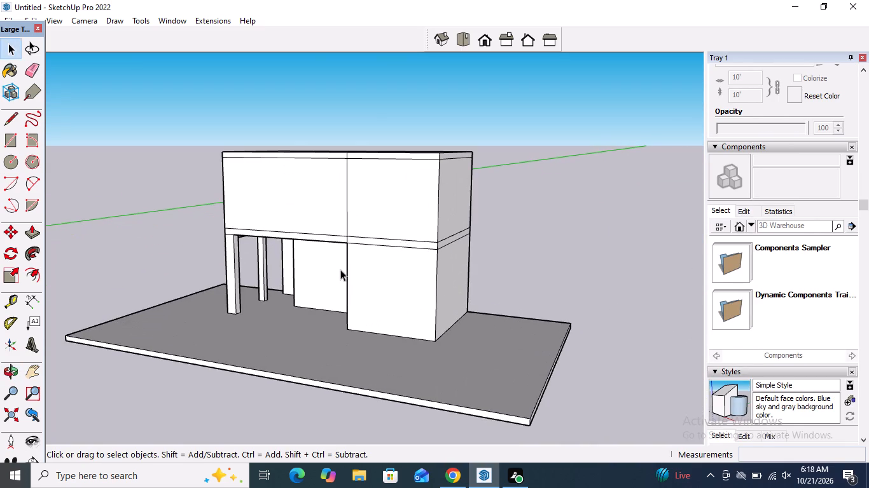
pyautogui.moveTo(356, 269); pyautogui.dragTo(455, 269, button='middle')
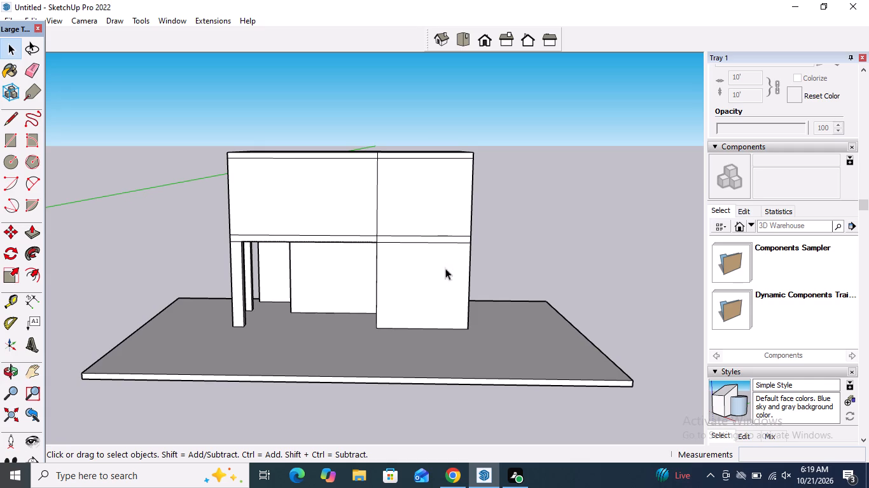
pyautogui.click(20, 120)
pyautogui.scroll(-5, 376, 353)
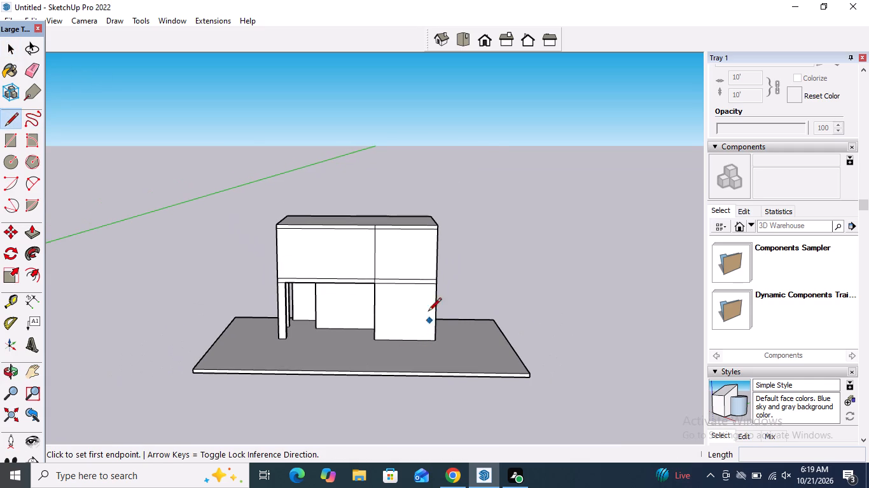
pyautogui.click(436, 224)
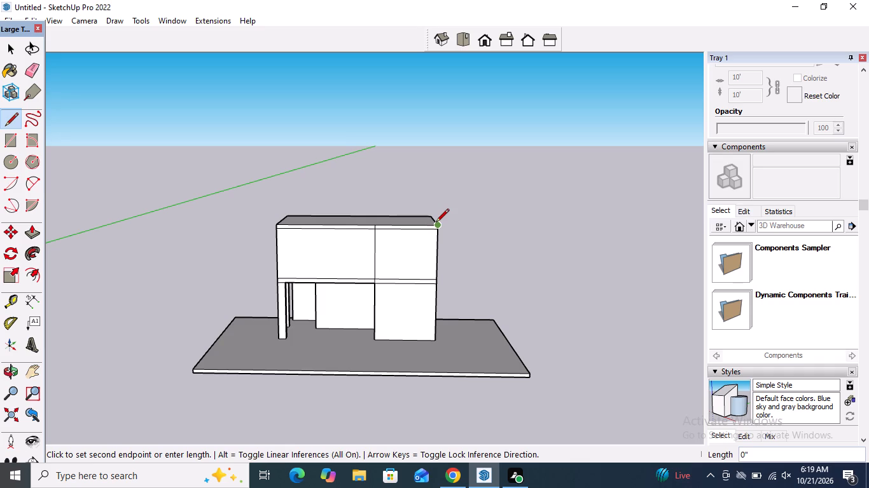
pyautogui.click(433, 163)
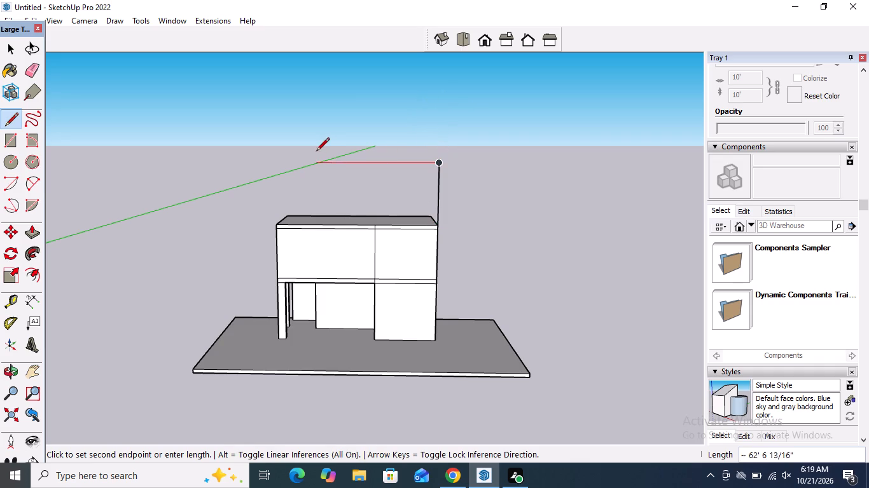
pyautogui.click(358, 166)
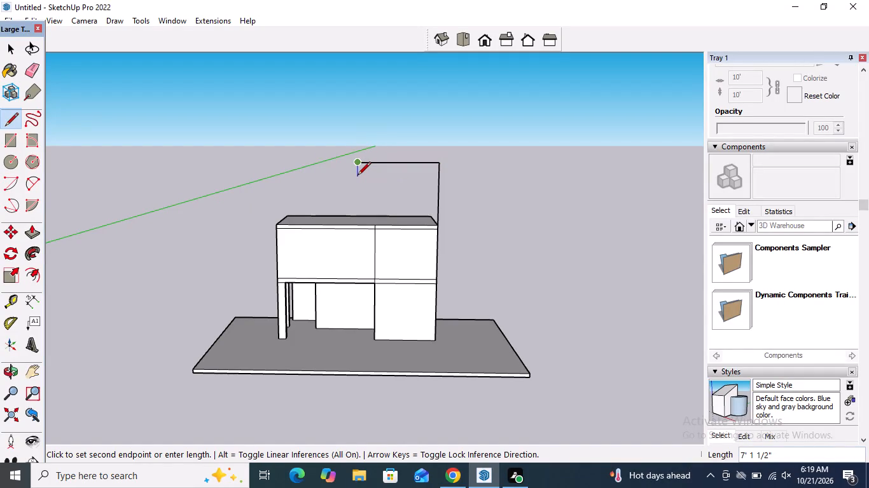
# Close the inverted-L frame outline with a short end edge, an inner edge about 36' long and a line about 88' 4" down to the wall's base.
pyautogui.scroll(3, 359, 173)
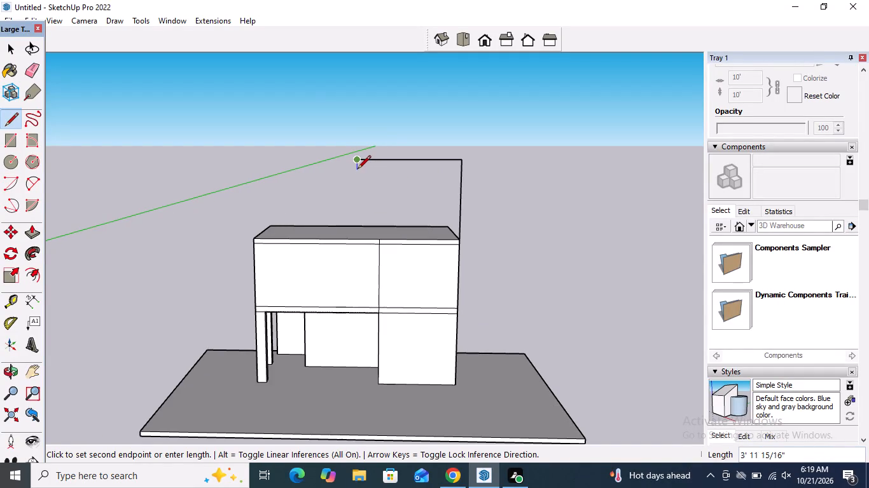
pyautogui.click(358, 173)
pyautogui.scroll(2, 426, 174)
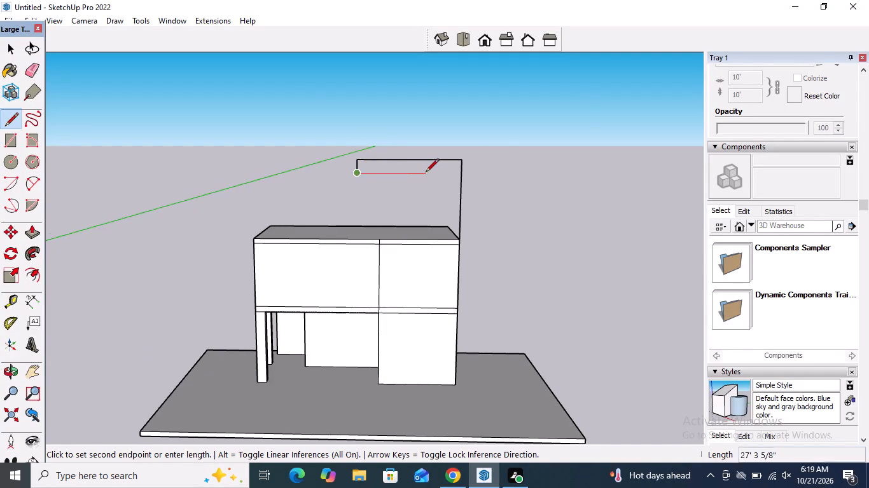
pyautogui.scroll(2, 426, 173)
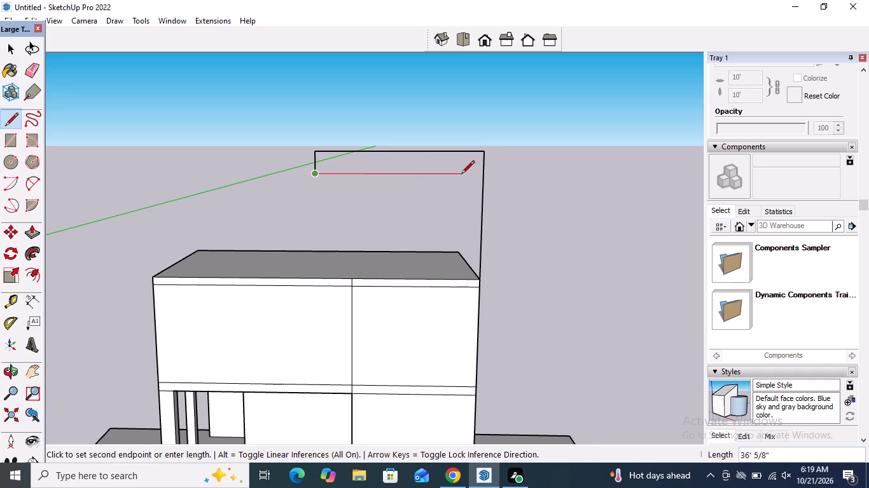
pyautogui.click(461, 175)
pyautogui.scroll(-4, 461, 175)
pyautogui.click(457, 410)
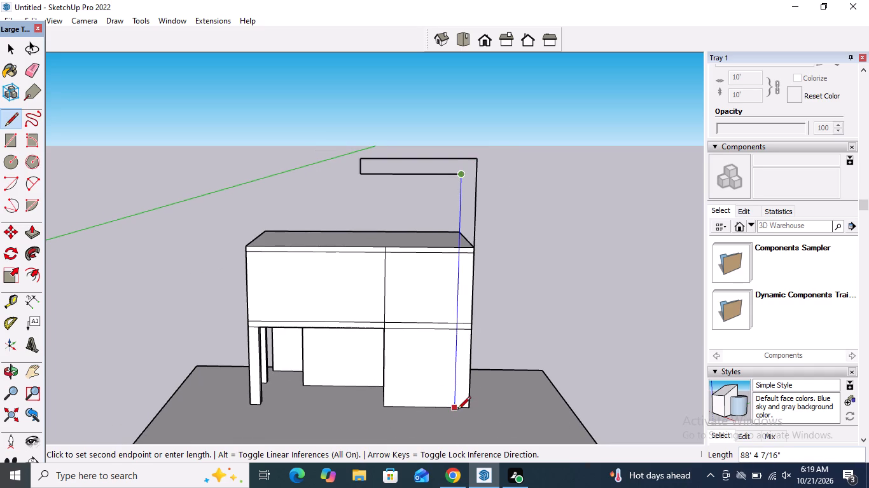
pyautogui.press('space')
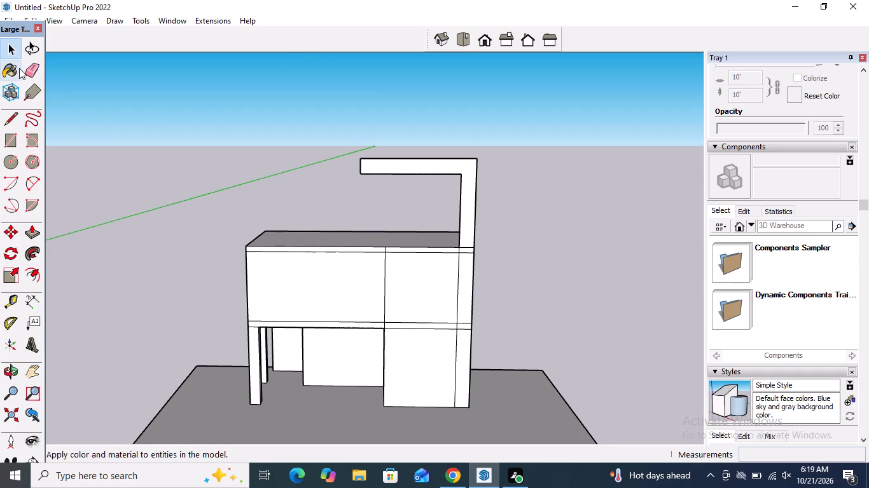
# Draw a vertical line about 30' 11" long on the projecting ground-floor wall near the recess, from the beam's underside to the base.
pyautogui.moveTo(380, 226); pyautogui.dragTo(407, 172, button='middle')
pyautogui.scroll(-2, 407, 173)
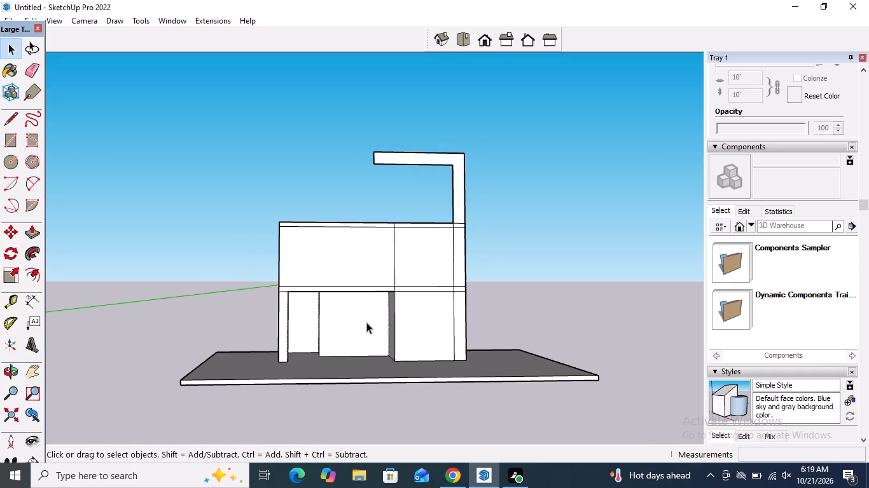
pyautogui.click(15, 119)
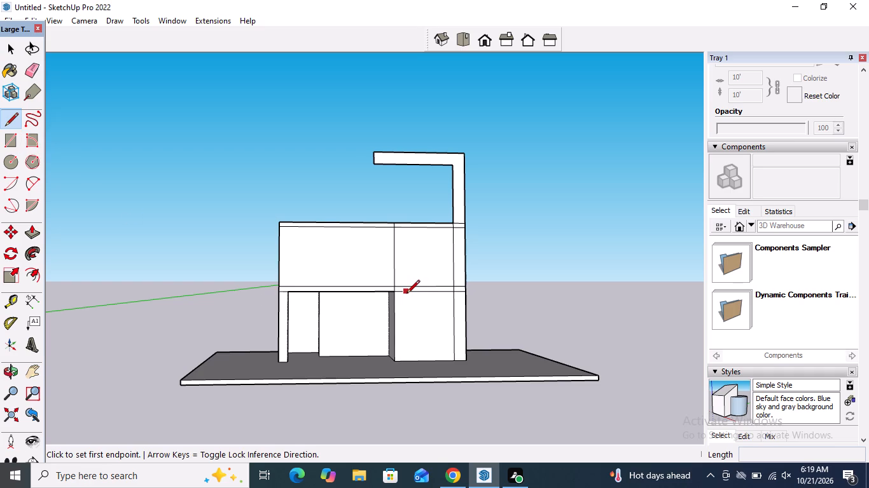
pyautogui.moveTo(407, 294); pyautogui.dragTo(407, 302)
pyautogui.click(412, 358)
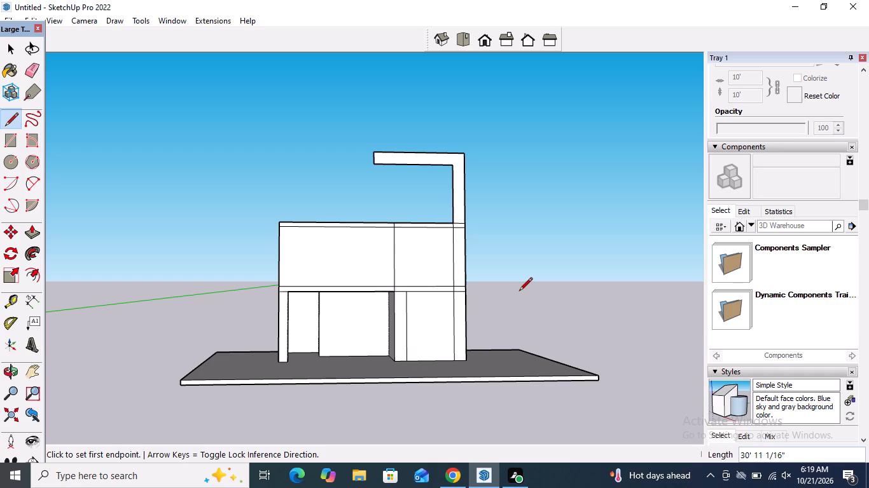
# Draw a vertical line about 30' 10" long on the upper storey, from the floor beam's underside to the roof edge, beside the frame's vertical leg.
pyautogui.scroll(3, 450, 293)
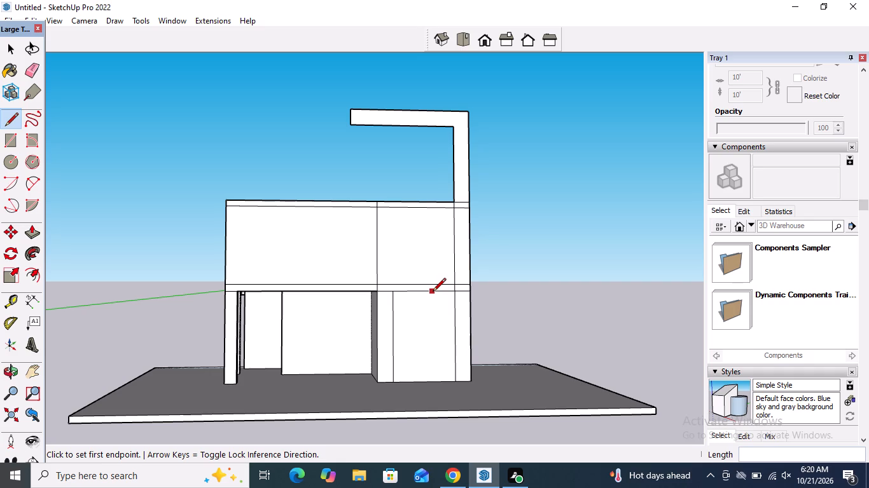
pyautogui.click(433, 292)
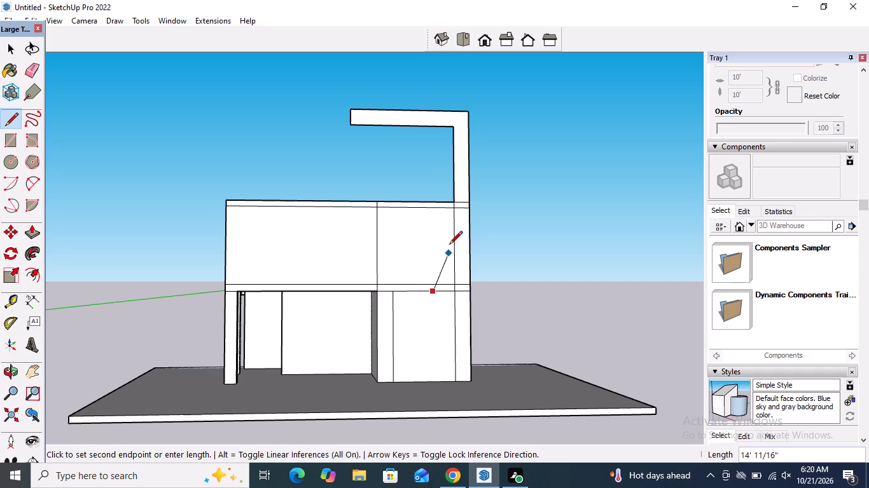
pyautogui.click(433, 200)
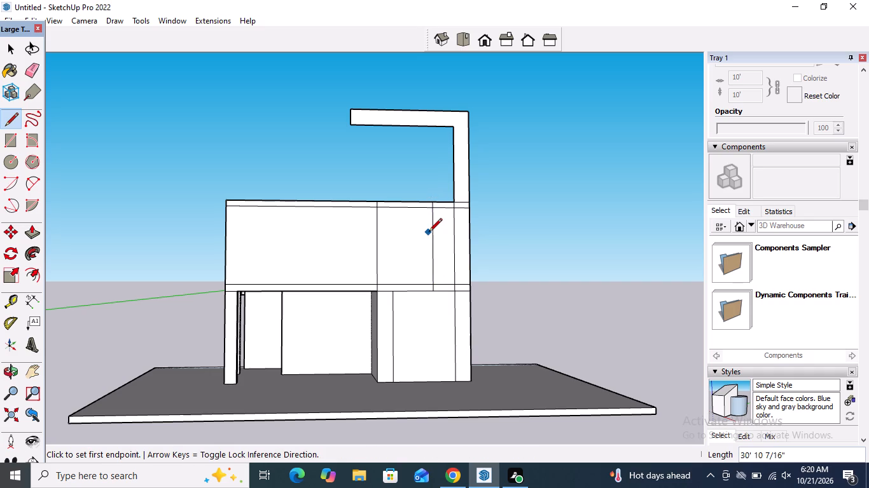
pyautogui.press('space')
# Copy the three segments of the new upper-storey vertical line about 2' 6" away from the frame's vertical leg.
pyautogui.scroll(3, 433, 246)
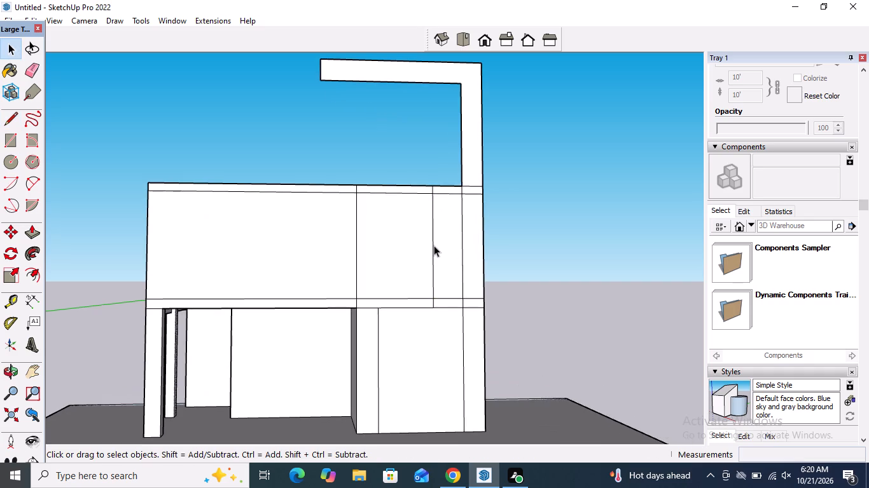
pyautogui.click(434, 245)
pyautogui.scroll(4, 433, 267)
pyautogui.scroll(4, 430, 318)
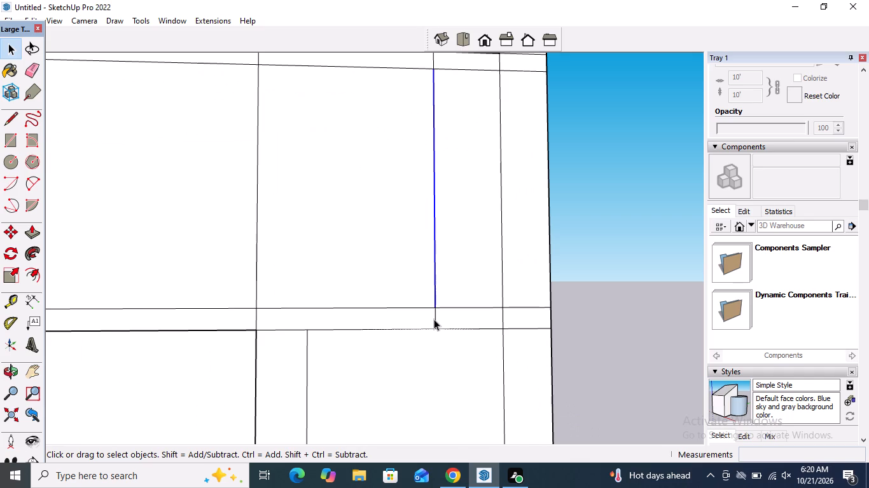
pyautogui.keyDown('ctrl'); pyautogui.click(435, 319); pyautogui.keyUp('ctrl')
pyautogui.keyDown('ctrl'); pyautogui.scroll(-5, 415, 289); pyautogui.keyUp('ctrl')
pyautogui.keyDown('ctrl'); pyautogui.scroll(3, 404, 156); pyautogui.keyUp('ctrl')
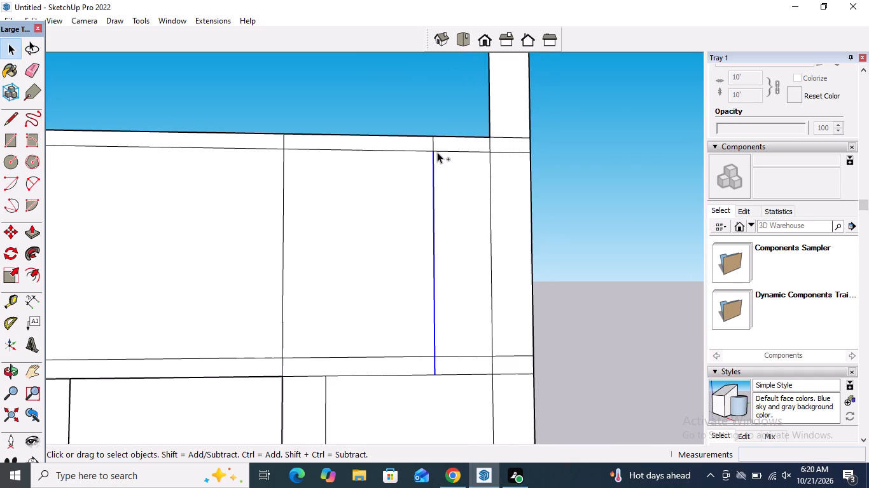
pyautogui.keyDown('ctrl'); pyautogui.click(433, 145); pyautogui.keyUp('ctrl')
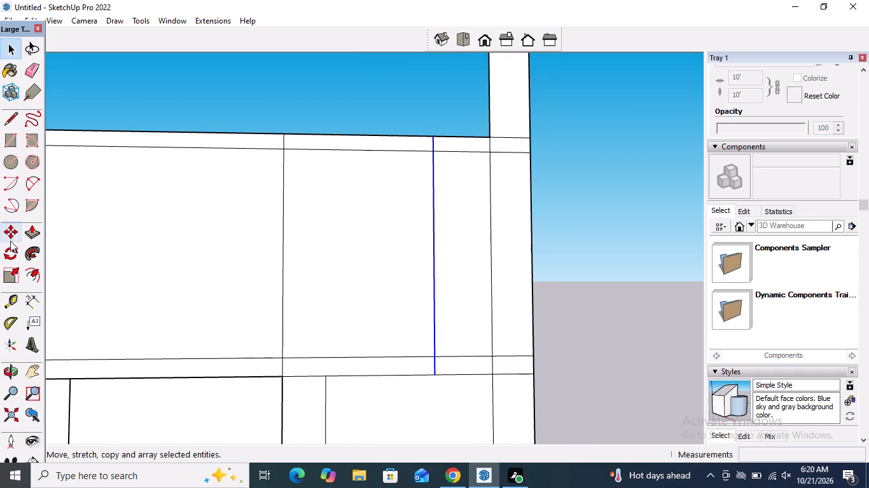
pyautogui.click(9, 227)
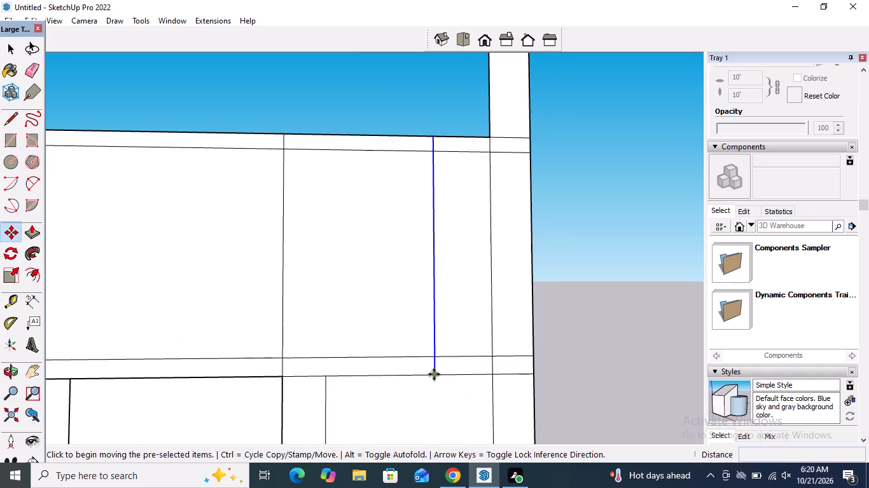
pyautogui.click(434, 374)
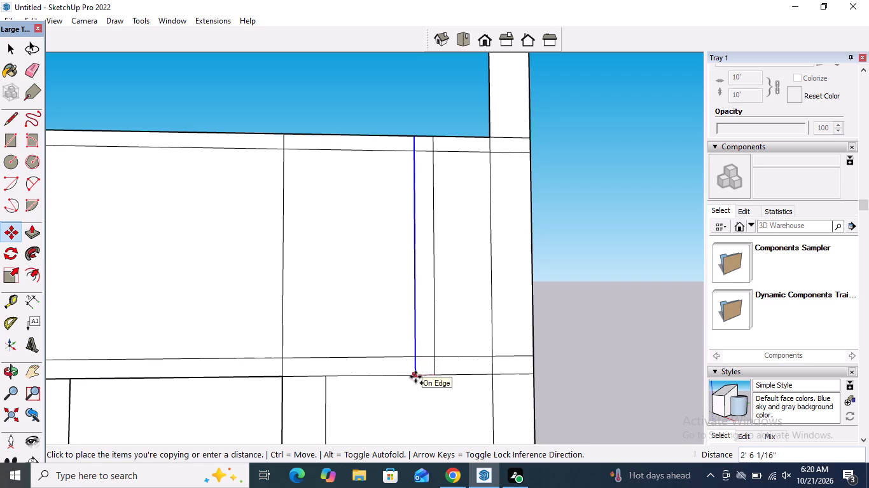
pyautogui.click(415, 377)
# Erase the short crossing segments where the two upper-storey verticals meet the roof and floor bands, merging them into one continuous border.
pyautogui.click(41, 78)
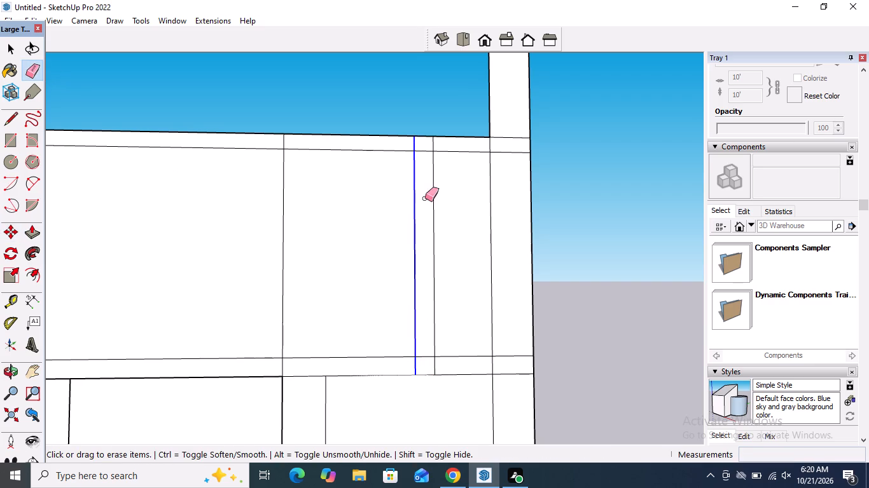
pyautogui.click(424, 151)
pyautogui.click(412, 145)
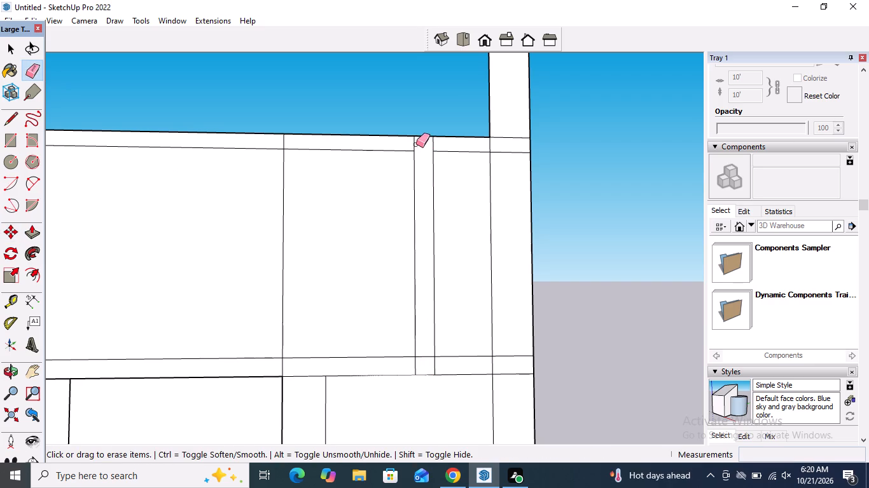
pyautogui.click(414, 145)
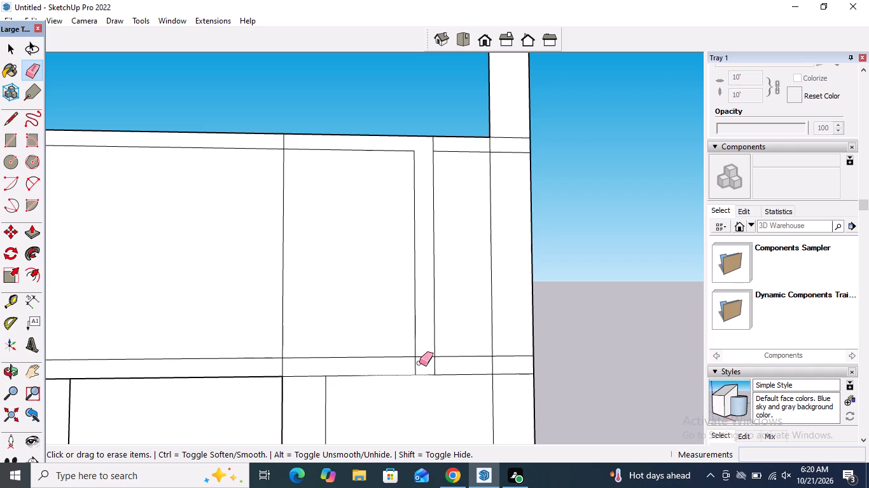
pyautogui.click(417, 367)
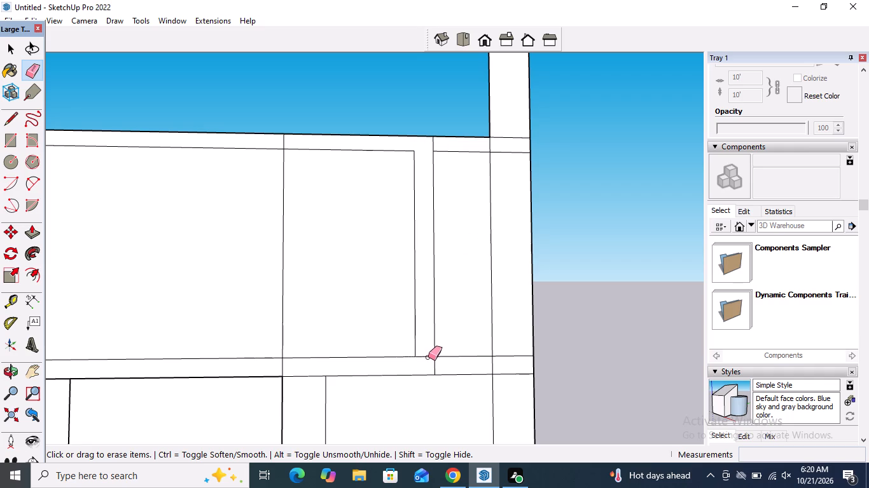
pyautogui.click(428, 357)
pyautogui.press('space')
# Push the large upper-storey front face above the columns in 23' 11" with Push/Pull, leaving the roof and floor slabs projecting.
pyautogui.scroll(-8, 433, 309)
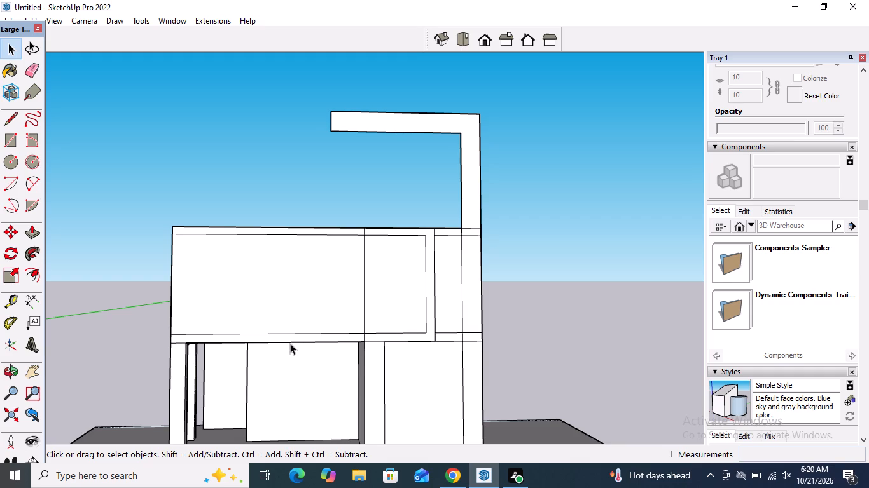
pyautogui.moveTo(312, 311); pyautogui.dragTo(314, 334, button='middle')
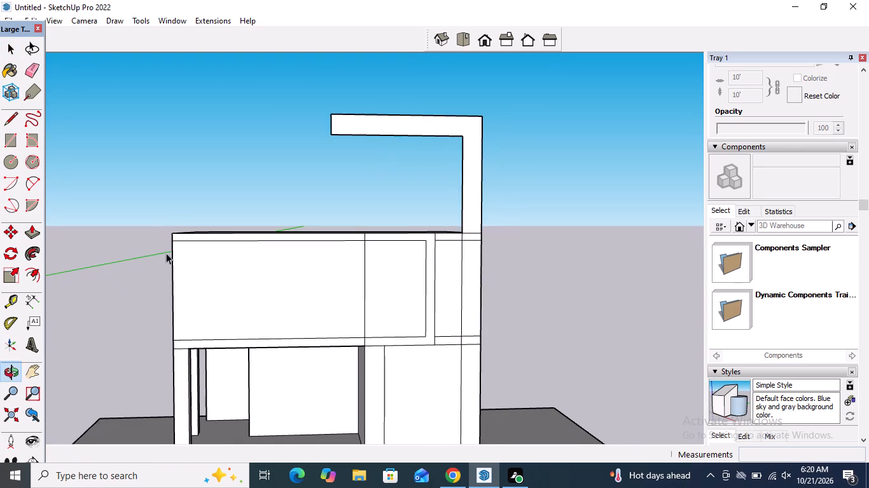
pyautogui.click(34, 236)
pyautogui.click(242, 290)
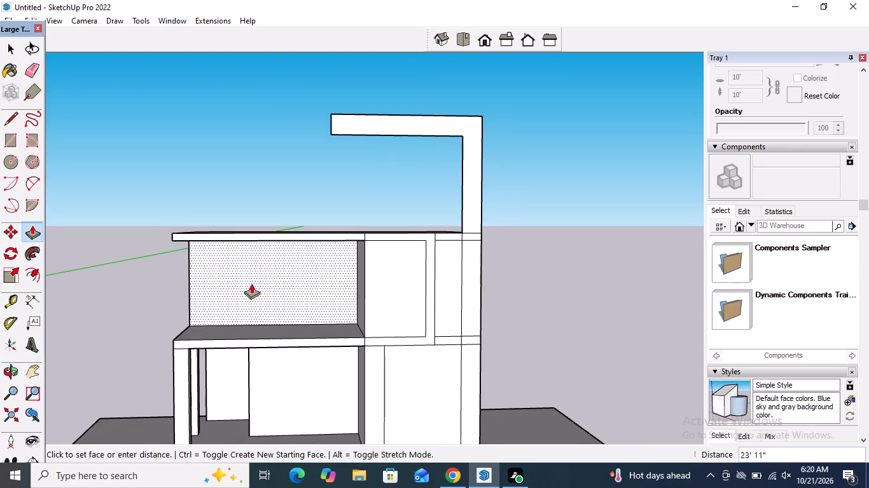
pyautogui.click(251, 283)
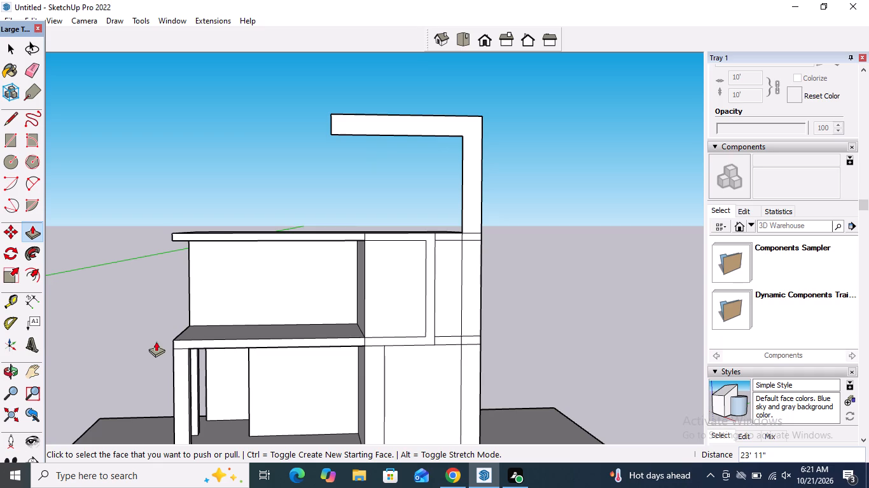
# Erase the short vertical segments crossing the floor and roof bands at the inner end of the upper-storey recess.
pyautogui.click(40, 62)
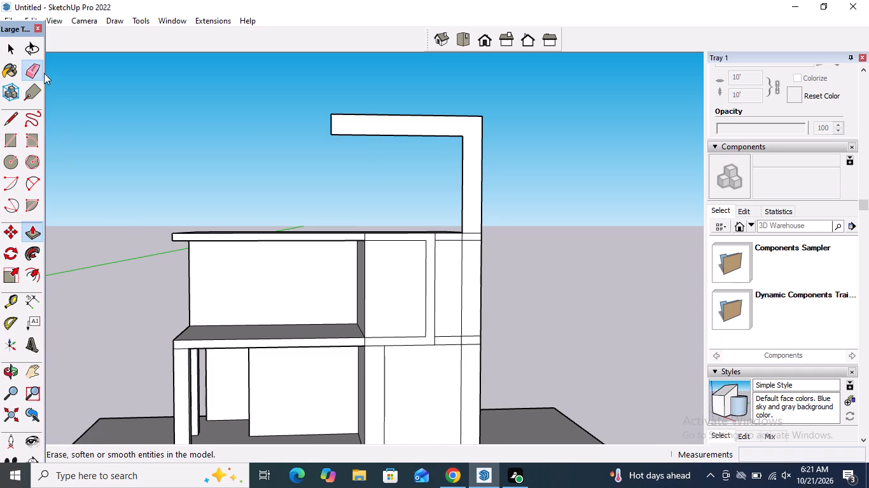
pyautogui.scroll(7, 377, 334)
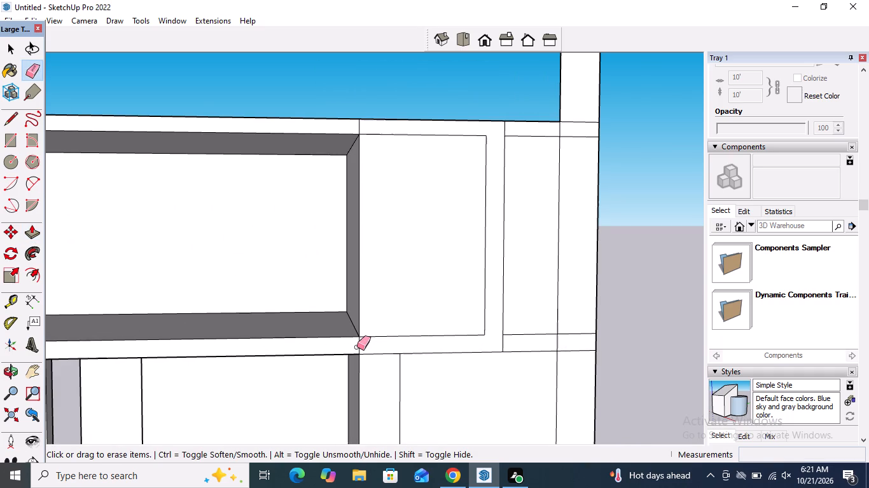
pyautogui.click(360, 345)
pyautogui.scroll(-5, 416, 306)
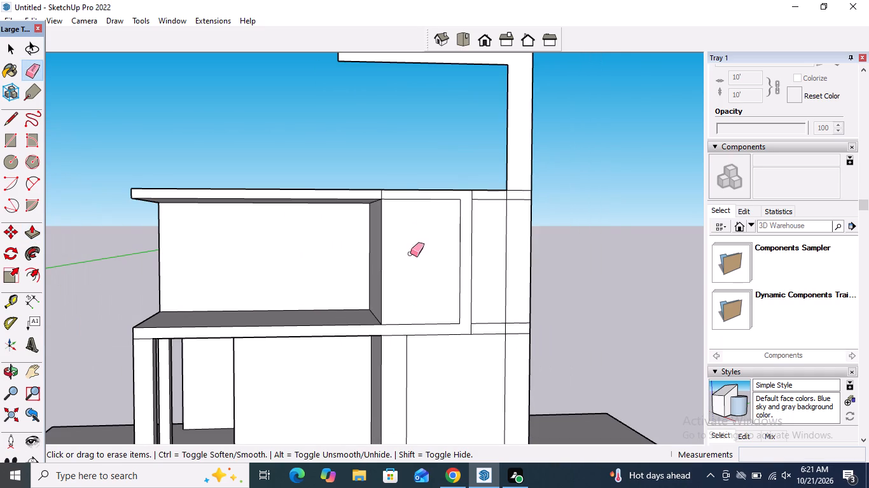
pyautogui.scroll(4, 399, 192)
pyautogui.click(373, 197)
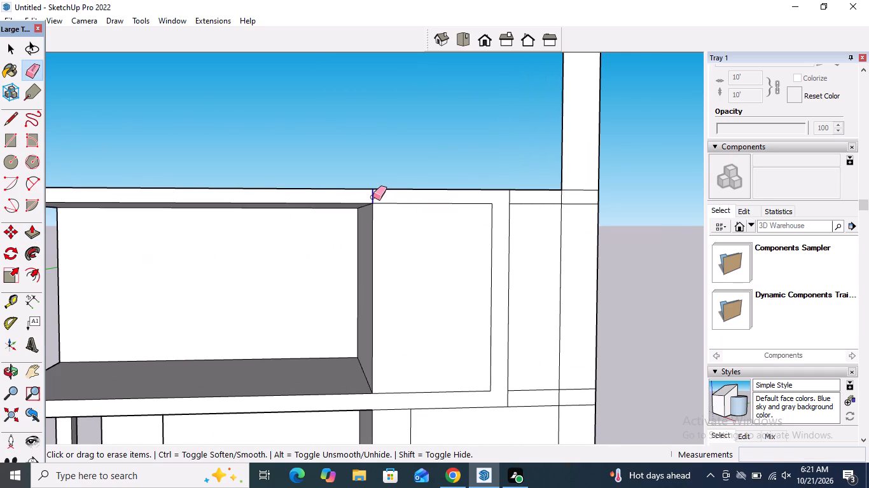
pyautogui.scroll(-5, 405, 148)
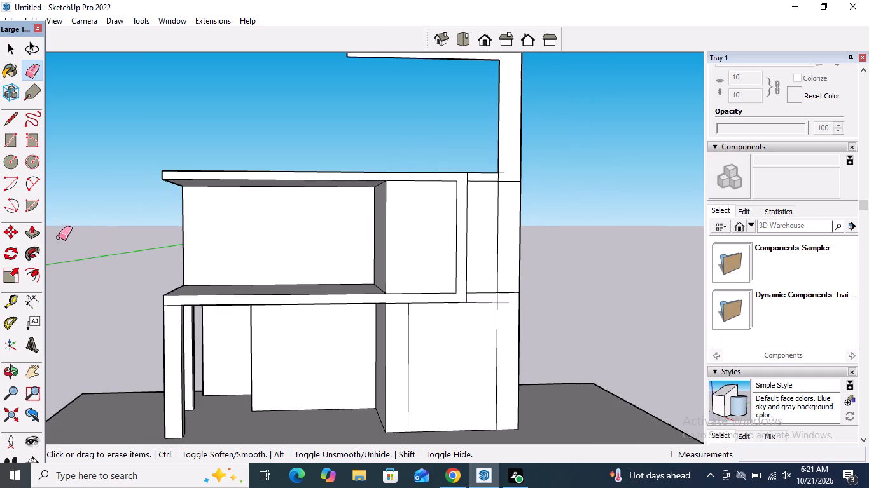
# Draw a vertical line about 28' 7" long from the roof band's underside at the recess end up to the frame's horizontal arm.
pyautogui.click(16, 123)
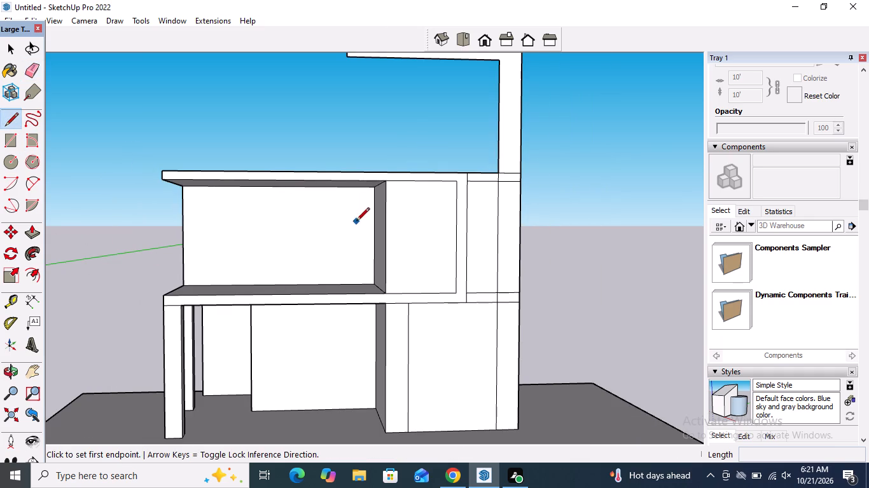
pyautogui.moveTo(356, 221); pyautogui.dragTo(323, 224, button='middle')
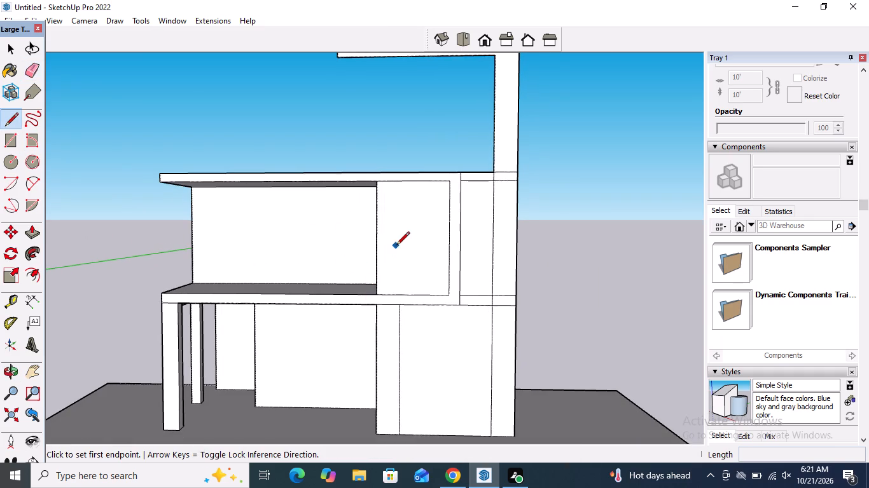
pyautogui.scroll(-1, 419, 266)
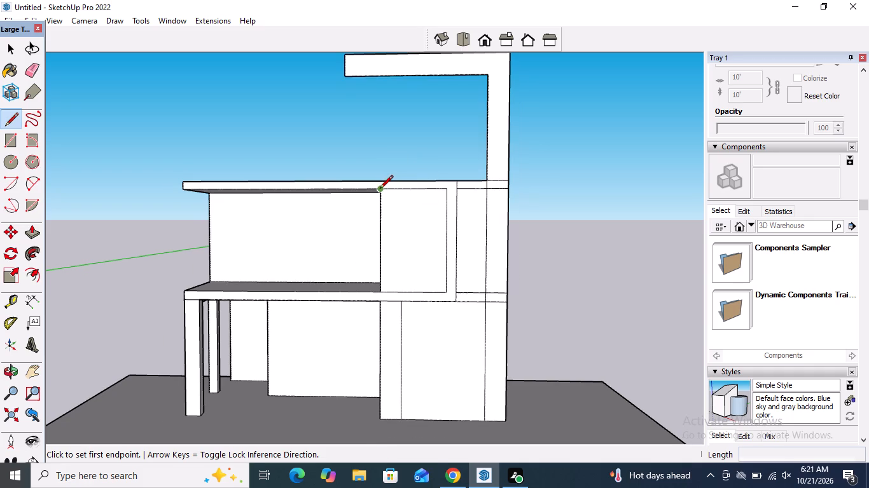
pyautogui.click(380, 189)
pyautogui.click(383, 76)
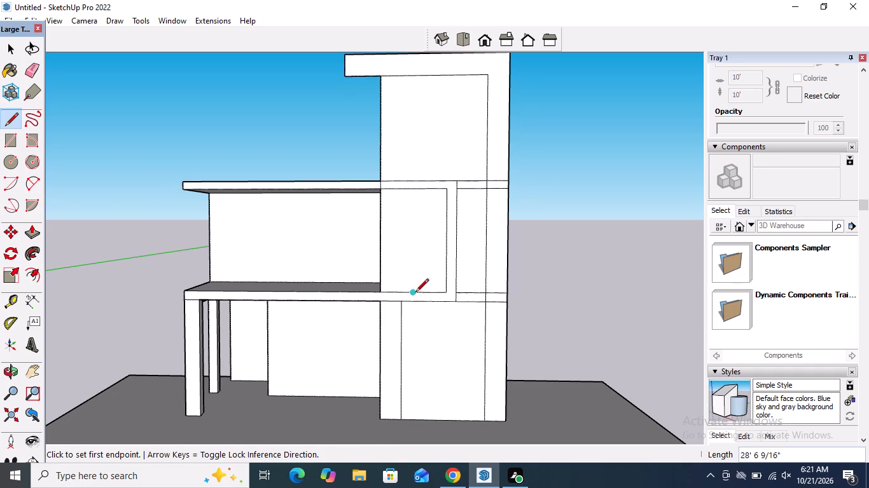
# Draw a parallel vertical line about 55' 2" long from the floor band's top edge to the underside of the frame's horizontal arm.
pyautogui.moveTo(410, 292); pyautogui.dragTo(421, 278)
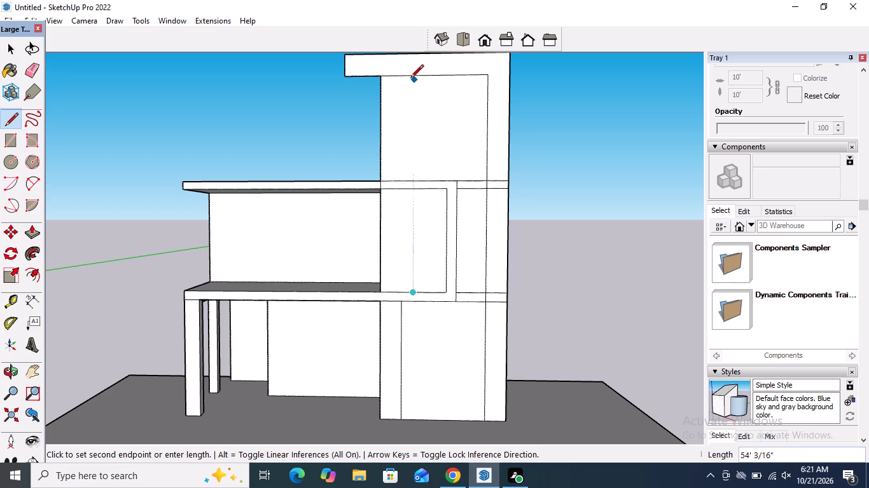
pyautogui.click(413, 76)
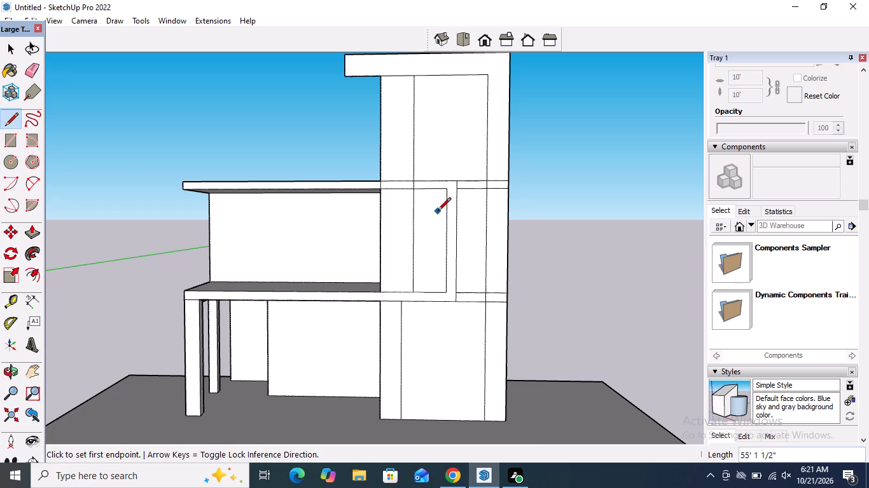
pyautogui.press('space')
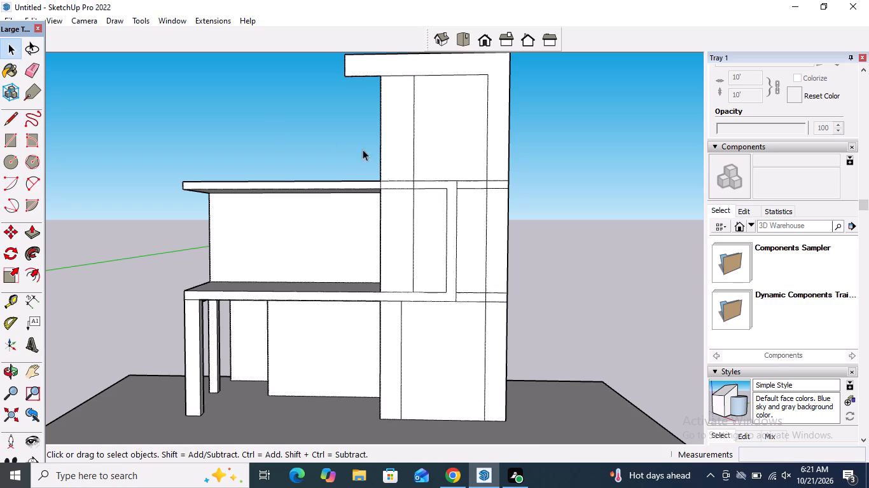
# Erase the two roof-band edges crossing the strip between the new verticals, making it one continuous tall face.
pyautogui.click(39, 74)
pyautogui.scroll(1, 411, 192)
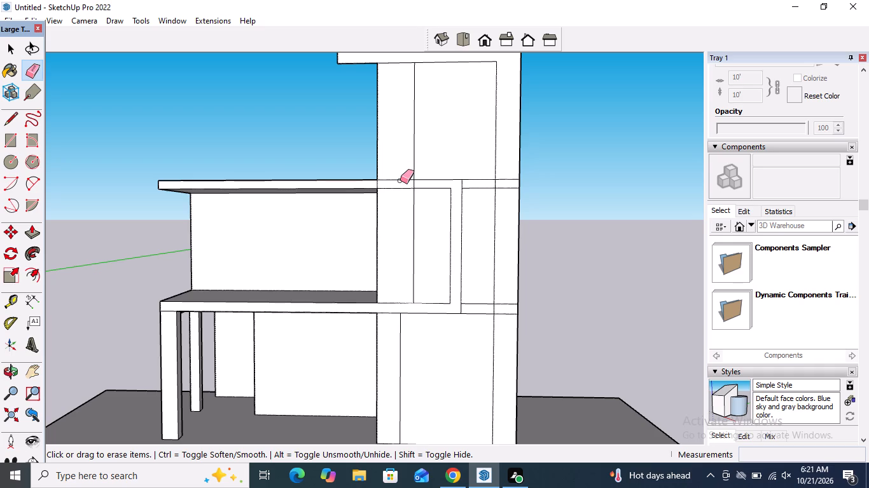
pyautogui.click(400, 180)
pyautogui.click(400, 189)
pyautogui.scroll(-1, 403, 220)
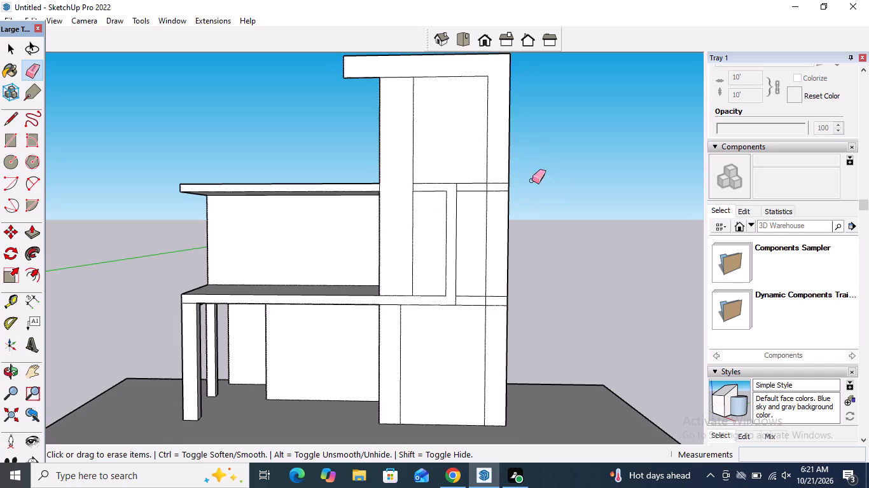
# Erase the roof-band edges across the frame's vertical leg and between the leg and the upper-storey border.
pyautogui.scroll(2, 505, 185)
pyautogui.click(497, 182)
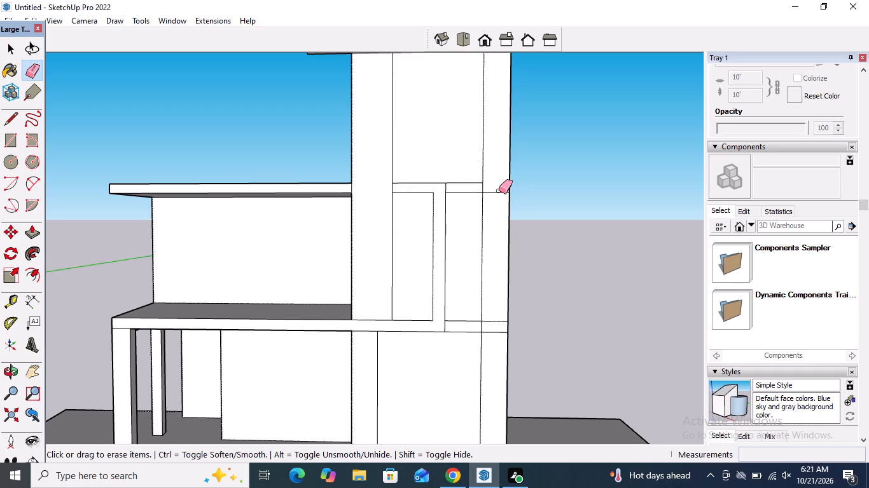
pyautogui.click(499, 191)
pyautogui.click(468, 191)
pyautogui.click(466, 182)
# Erase the floor-band edges between the upper-storey border and the frame's leg and across the leg itself.
pyautogui.scroll(2, 450, 330)
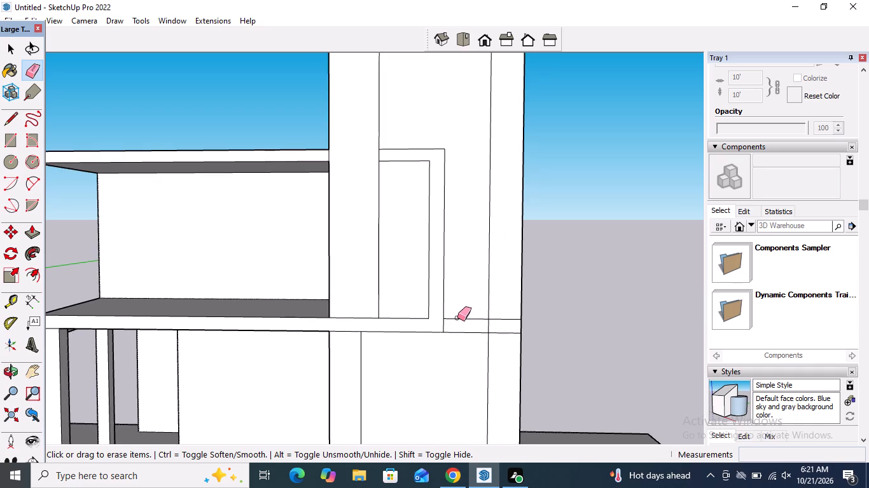
pyautogui.click(457, 318)
pyautogui.click(460, 333)
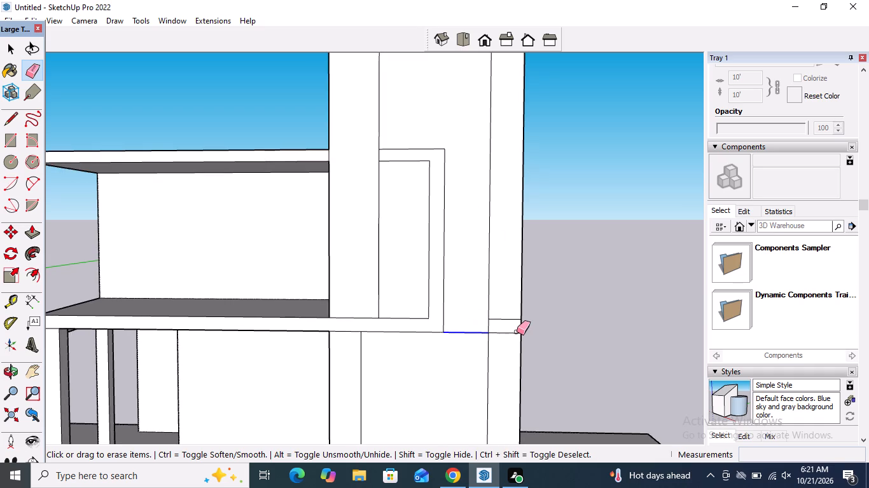
pyautogui.click(513, 333)
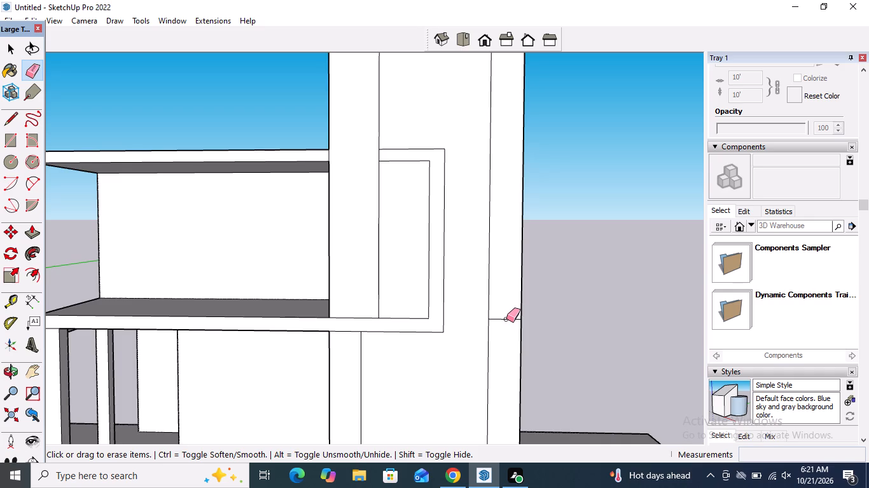
pyautogui.click(506, 318)
pyautogui.scroll(-6, 536, 283)
pyautogui.press('space')
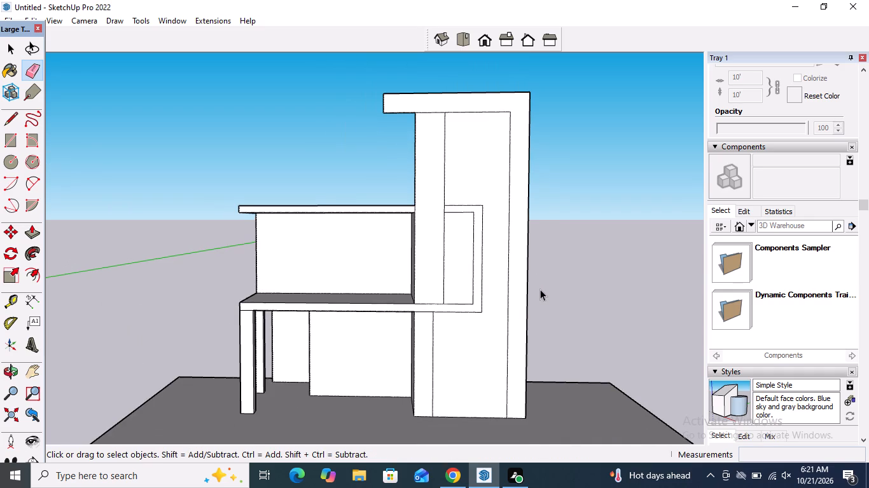
# Draw a vertical line about 26' 7" long at the recess's open outer front corner, from the roof slab's underside to the floor slab.
pyautogui.scroll(-1, 541, 289)
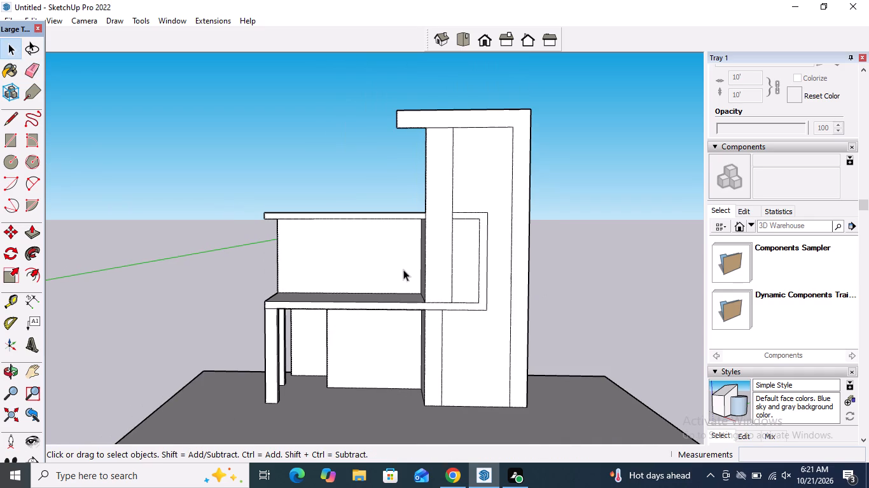
pyautogui.moveTo(421, 267); pyautogui.dragTo(444, 266, button='middle')
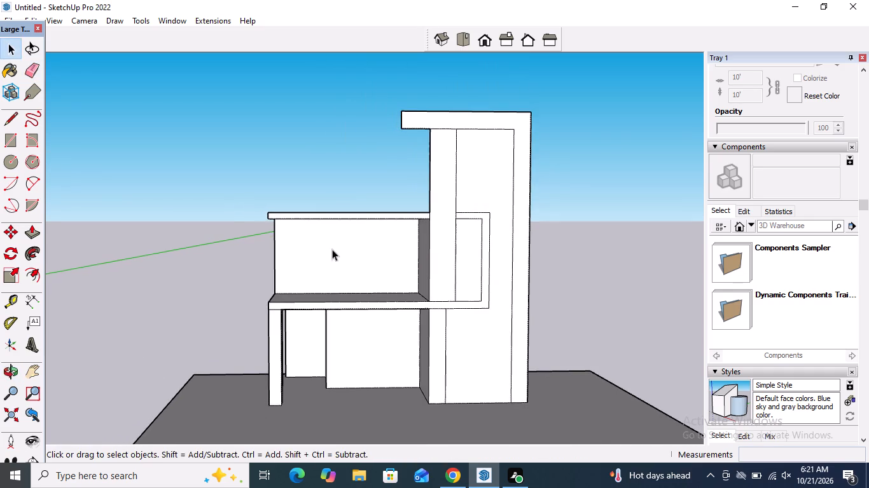
pyautogui.scroll(2, 324, 247)
pyautogui.moveTo(328, 243); pyautogui.dragTo(356, 235, button='middle')
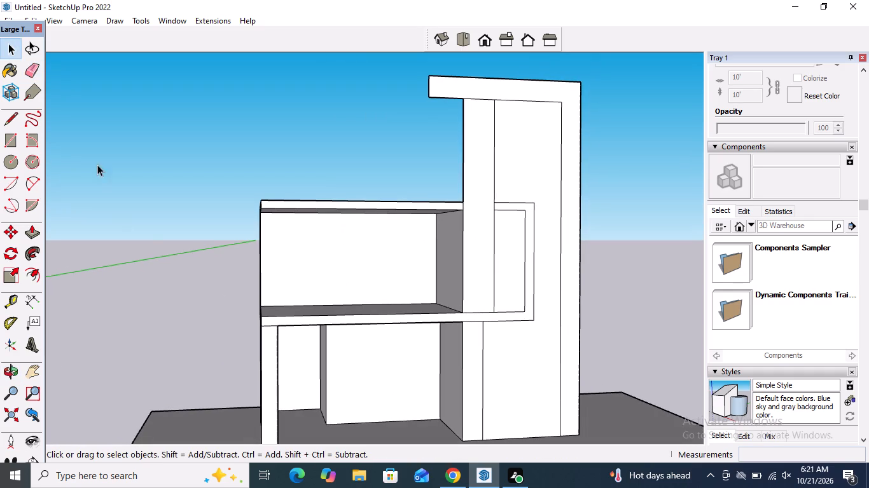
pyautogui.moveTo(29, 69); pyautogui.dragTo(34, 80)
pyautogui.scroll(3, 291, 332)
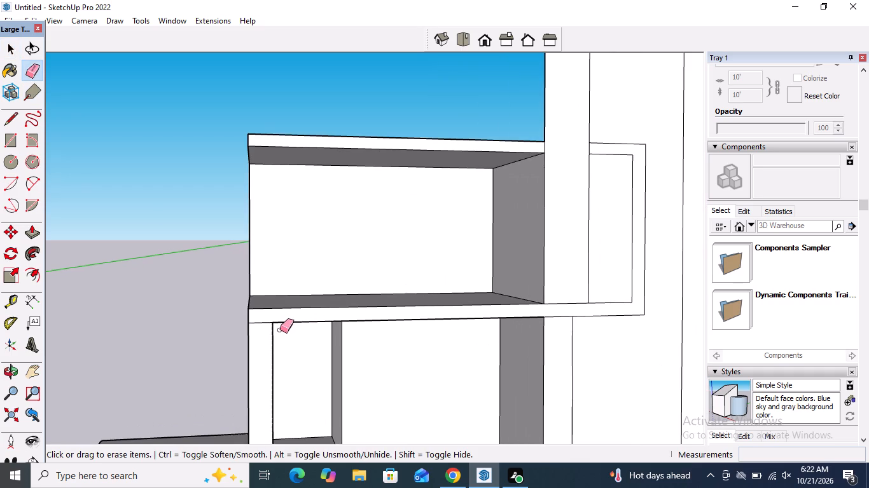
pyautogui.click(9, 123)
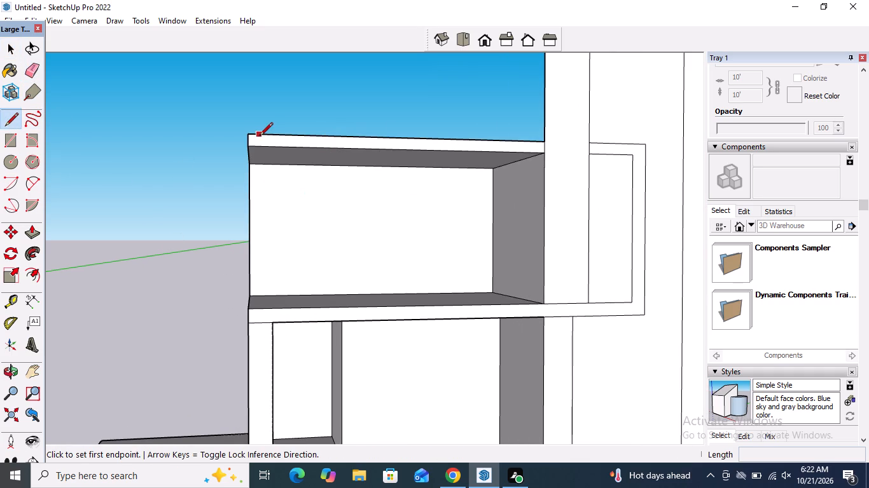
pyautogui.moveTo(249, 149); pyautogui.dragTo(247, 194)
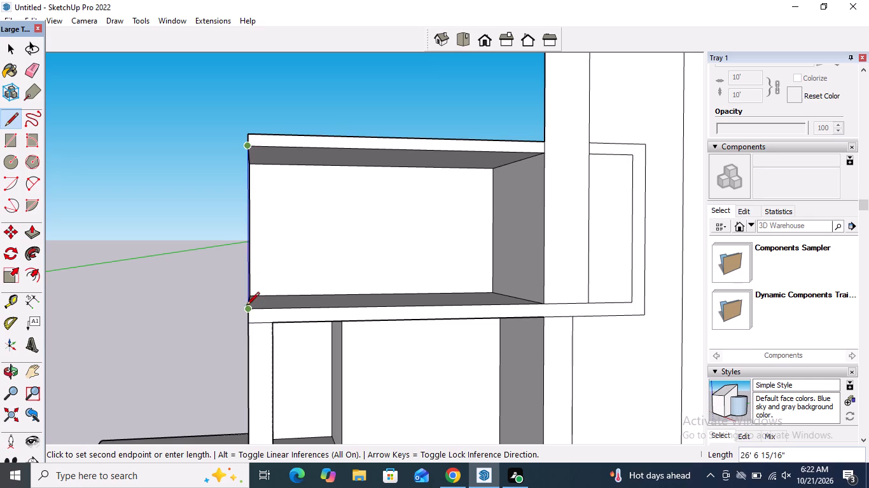
pyautogui.click(243, 311)
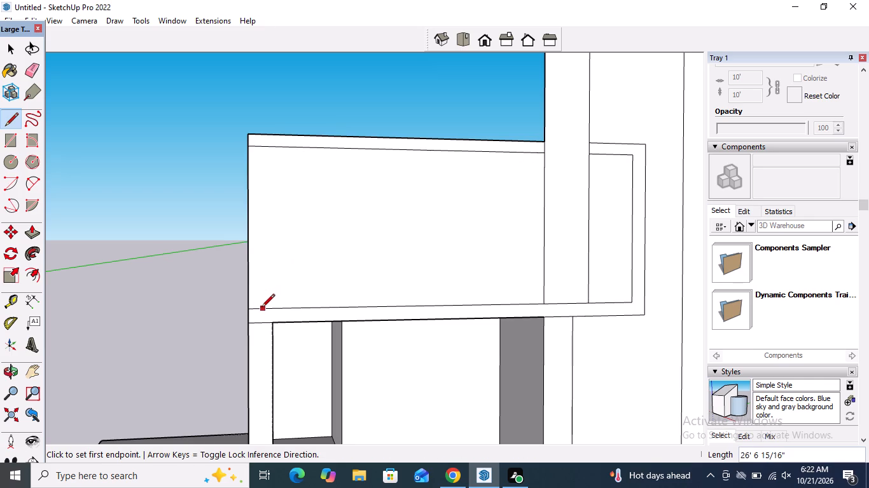
# Draw a parallel vertical line about 26' 7" long just inside the outer corner, between the floor and roof bands, outlining a thin post.
pyautogui.click(260, 308)
pyautogui.click(262, 148)
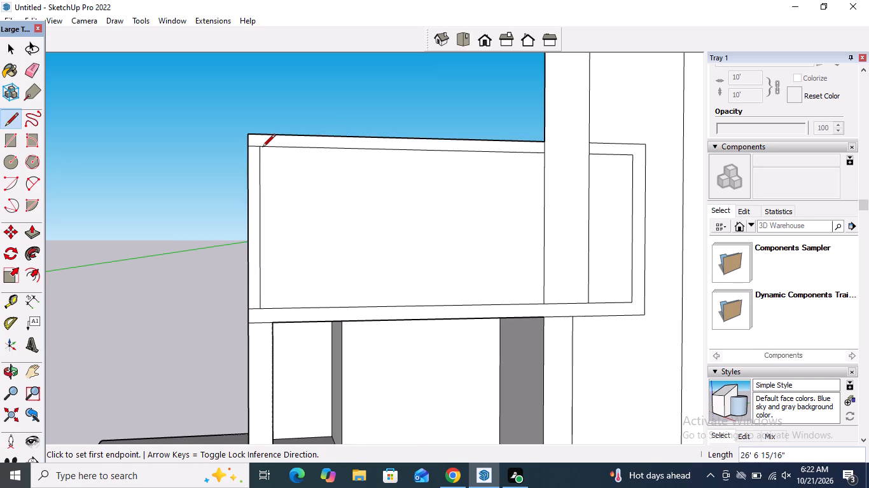
pyautogui.press('space')
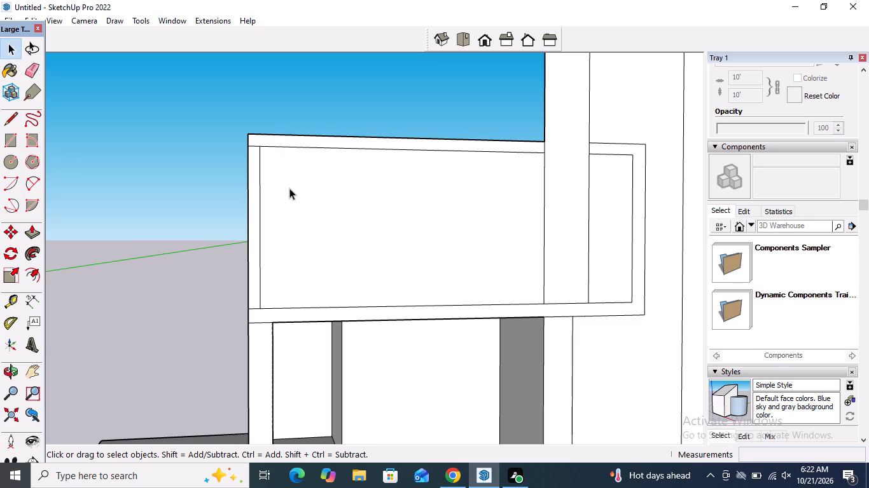
# Delete the large front face closing the upper-storey recess between the thin post and the tall strip.
pyautogui.click(387, 222)
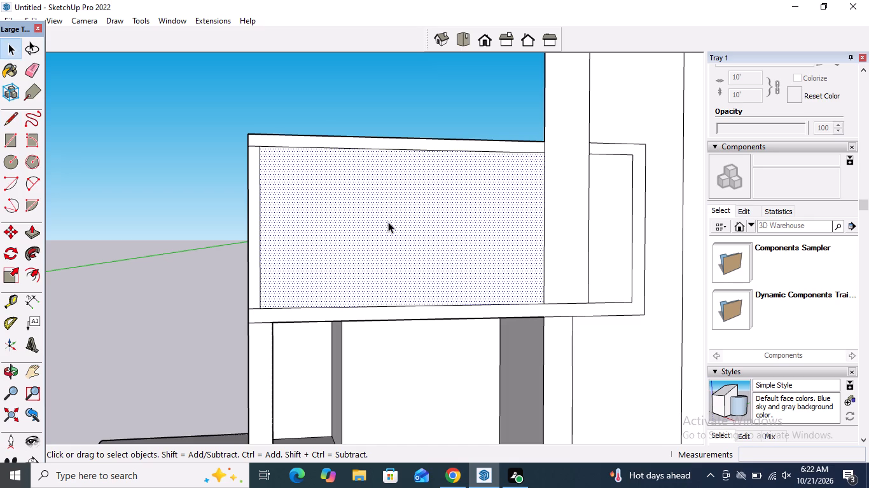
pyautogui.press('Delete')
# Delete the side face closing the upper-storey recess between the corner post and the recessed wall.
pyautogui.scroll(-1, 388, 221)
pyautogui.moveTo(379, 226); pyautogui.dragTo(254, 245, button='middle')
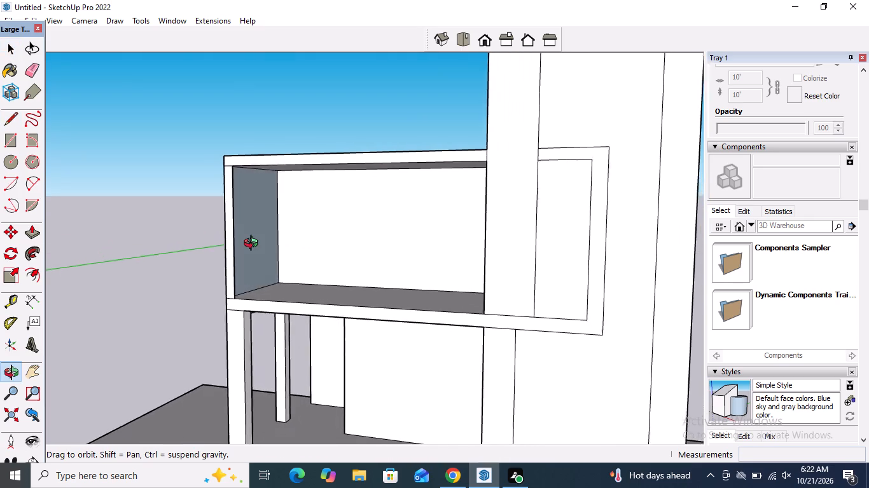
pyautogui.moveTo(254, 245); pyautogui.dragTo(517, 252, button='middle')
pyautogui.click(326, 251)
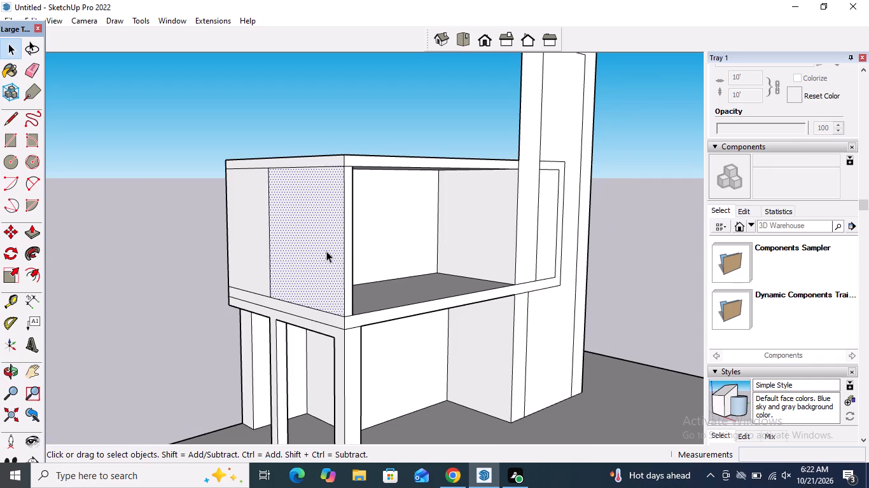
pyautogui.press('Delete')
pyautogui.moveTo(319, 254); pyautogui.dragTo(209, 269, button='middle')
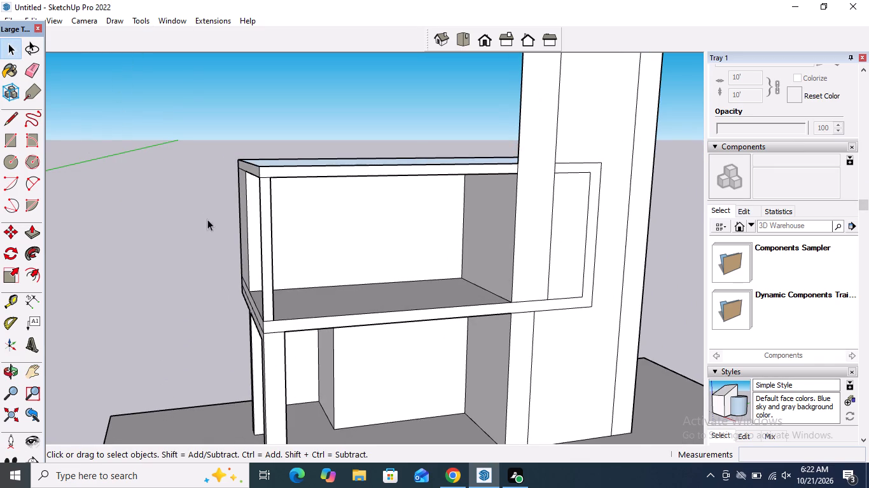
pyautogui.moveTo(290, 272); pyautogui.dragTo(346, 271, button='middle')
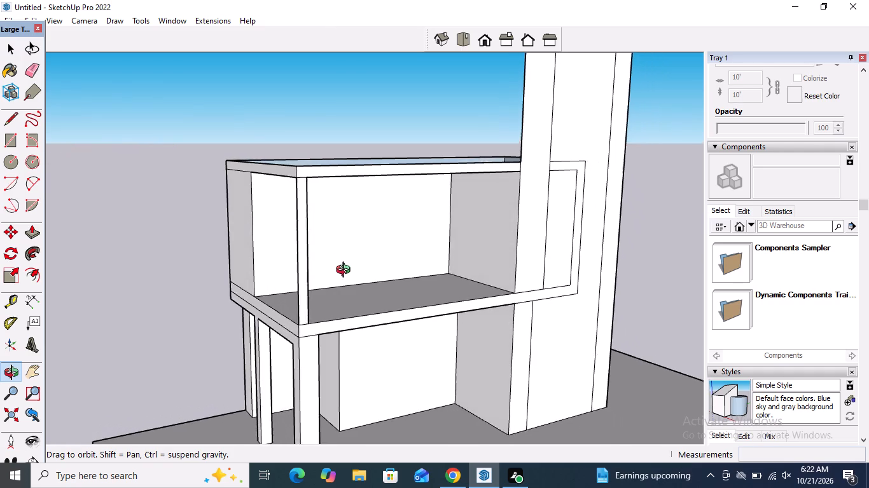
# Push/Pull the thin corner post's face back into the balcony about 1' 7" to give the post depth.
pyautogui.moveTo(346, 271); pyautogui.dragTo(677, 275, button='middle')
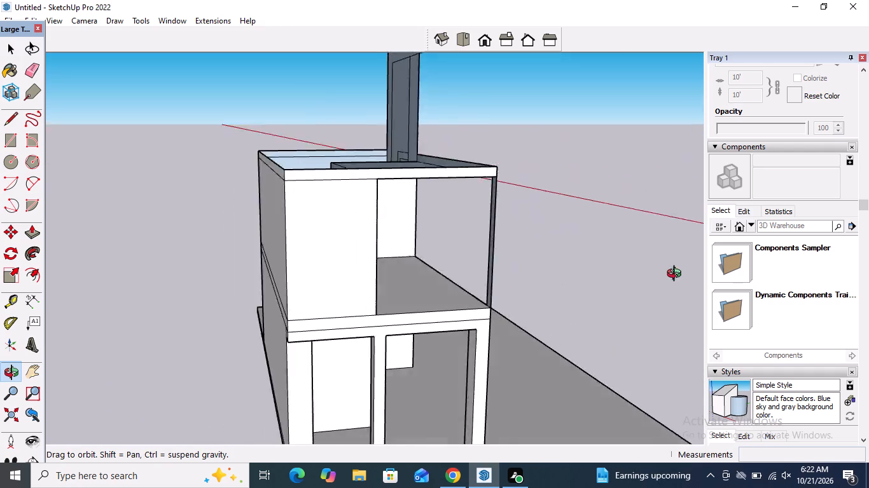
pyautogui.moveTo(677, 275); pyautogui.dragTo(716, 261, button='middle')
pyautogui.click(32, 233)
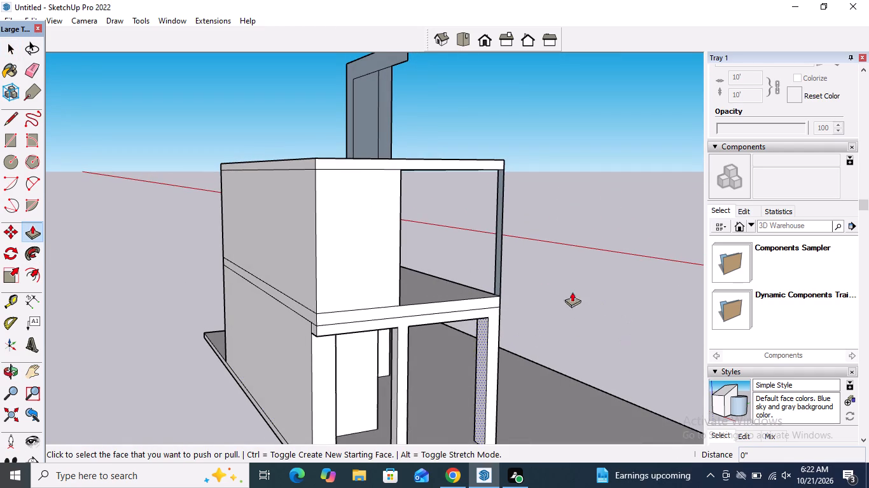
pyautogui.click(496, 258)
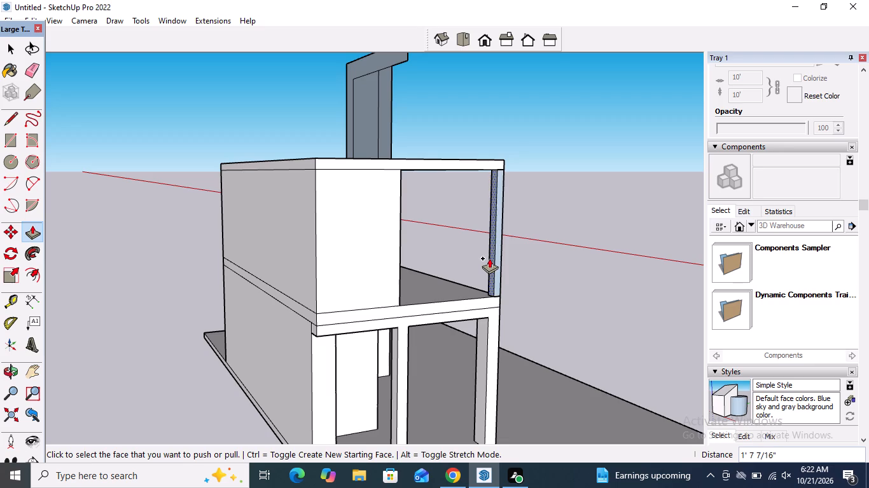
pyautogui.click(489, 258)
pyautogui.press('space')
# Push/Pull the underside of the slab above the ground-floor porch down about 1' 1".
pyautogui.moveTo(562, 267); pyautogui.dragTo(0, 233, button='middle')
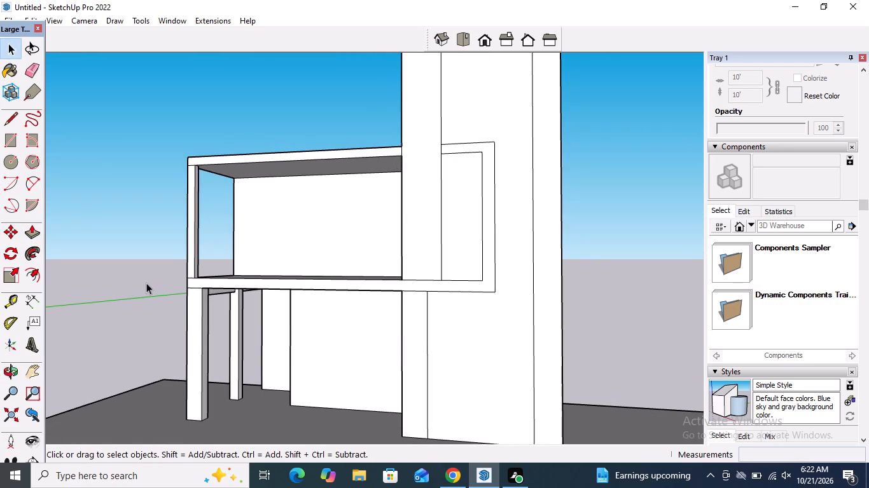
pyautogui.moveTo(160, 283); pyautogui.dragTo(226, 294, button='middle')
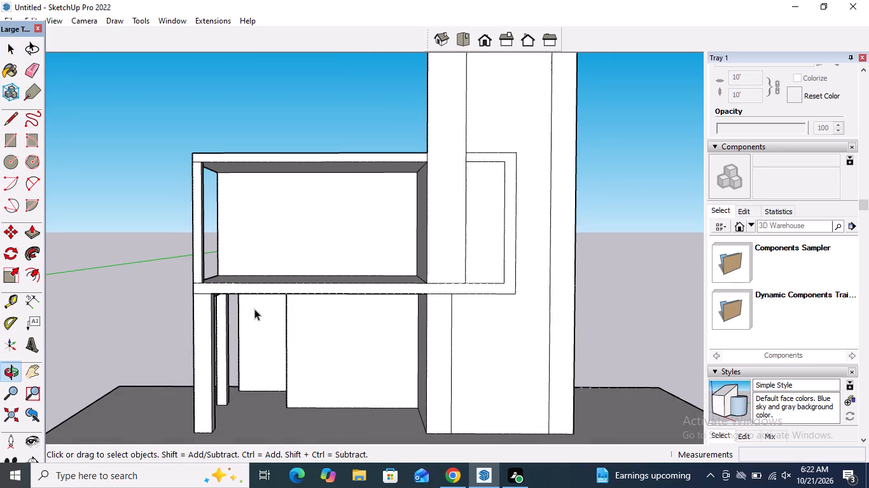
pyautogui.scroll(2, 299, 302)
pyautogui.moveTo(298, 295); pyautogui.dragTo(309, 204, button='middle')
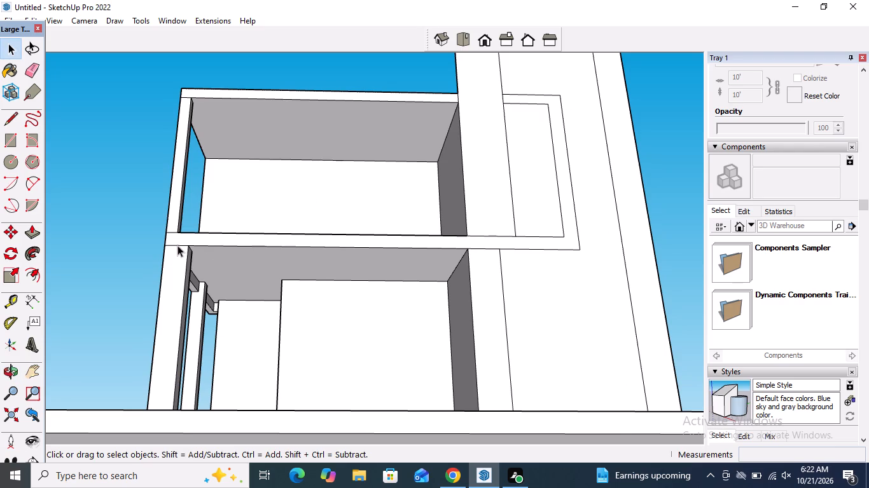
pyautogui.click(32, 236)
pyautogui.click(211, 254)
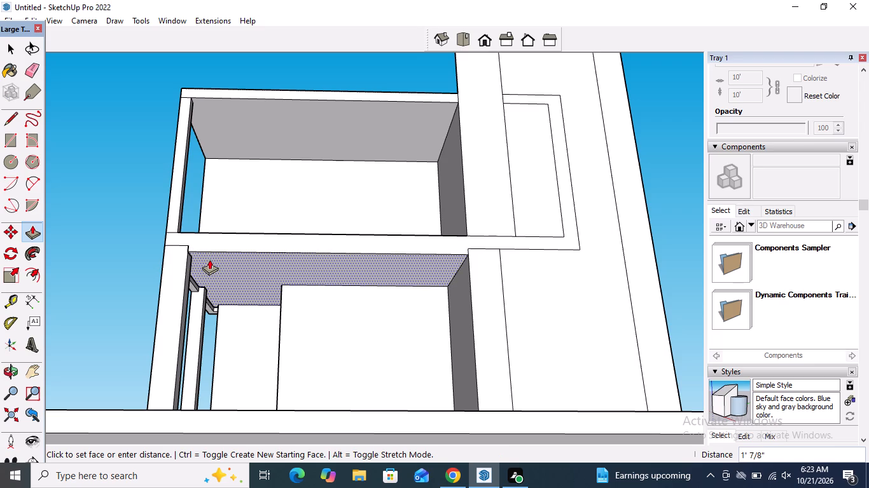
pyautogui.click(209, 259)
# Draw a horizontal line about 47' 5" long under the floor band, from the front column's inner top corner to the tall strip.
pyautogui.moveTo(177, 248); pyautogui.dragTo(158, 323, button='middle')
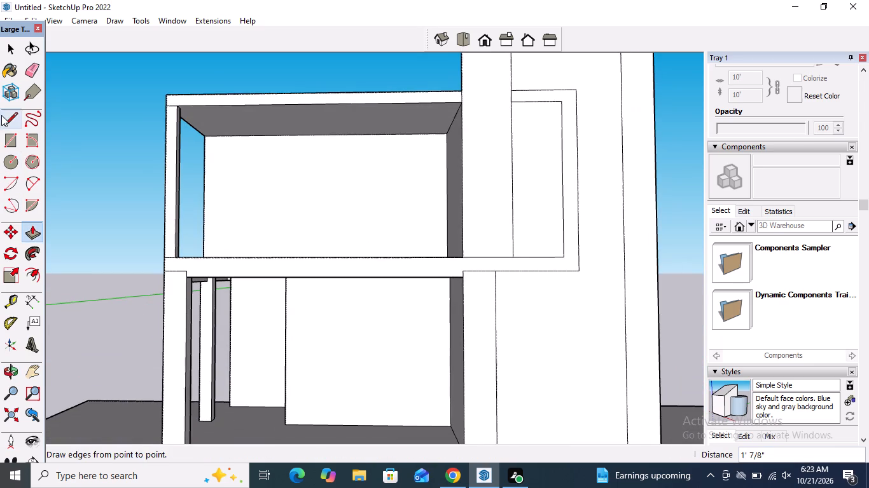
pyautogui.click(10, 123)
pyautogui.moveTo(186, 271); pyautogui.dragTo(210, 271)
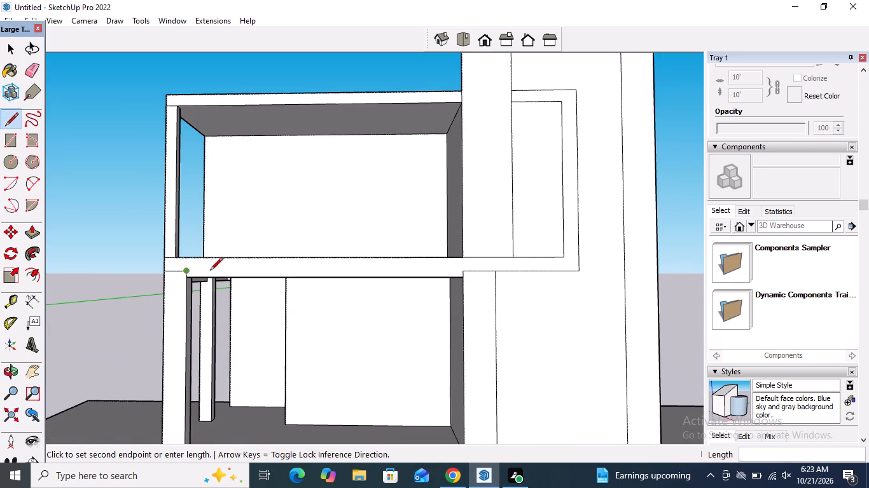
pyautogui.moveTo(210, 271); pyautogui.dragTo(198, 271)
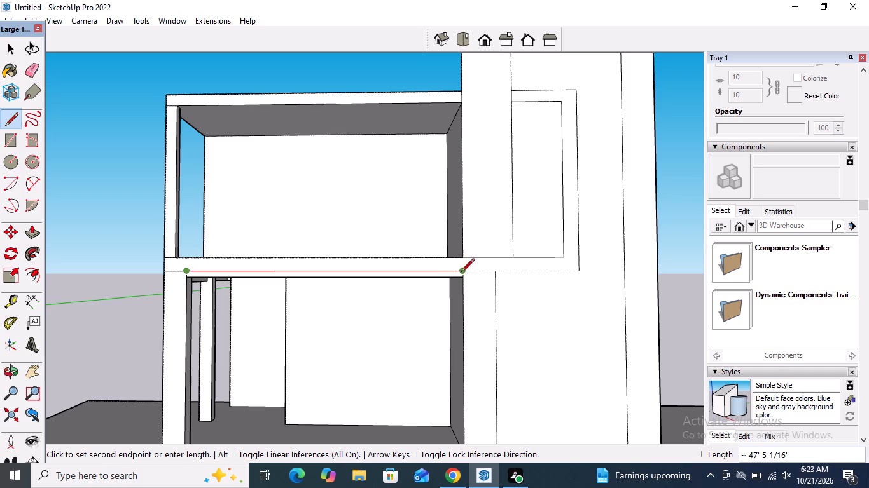
pyautogui.click(462, 271)
pyautogui.press('space')
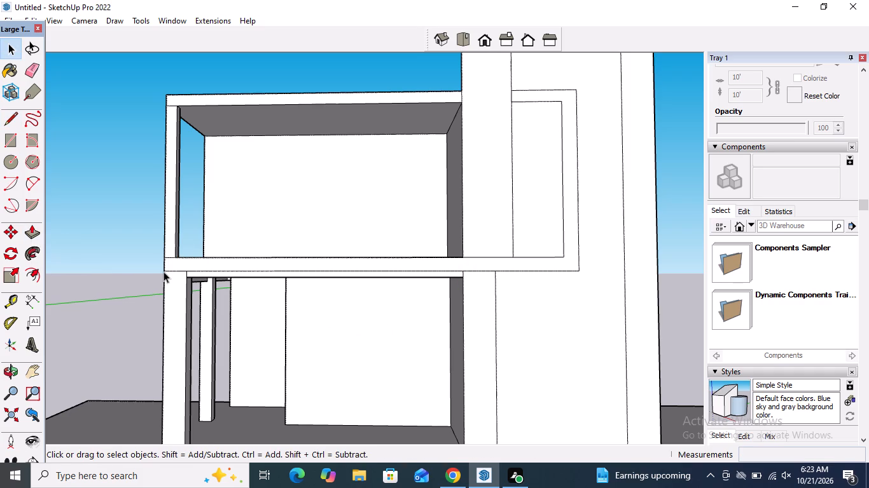
# Push/Pull the underside of the slab above the ground-floor porch down a further 8 11/16", deepening the lower beam band.
pyautogui.scroll(3, 163, 271)
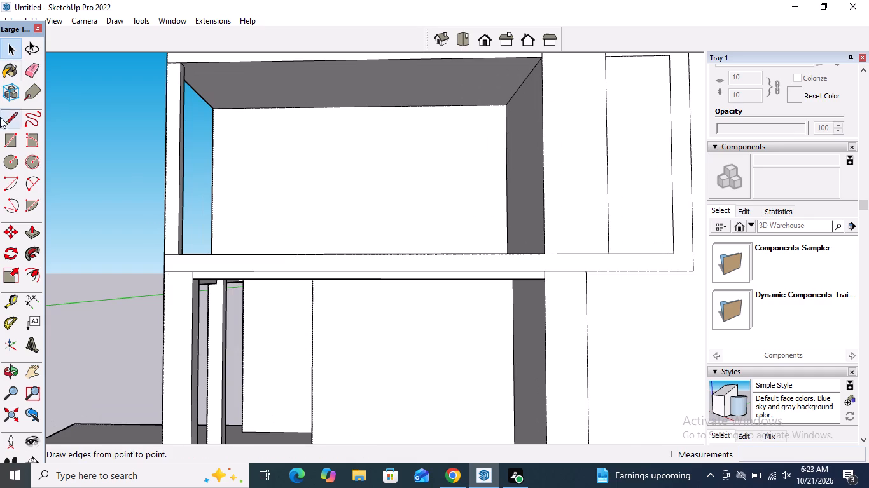
pyautogui.click(12, 114)
pyautogui.press('space')
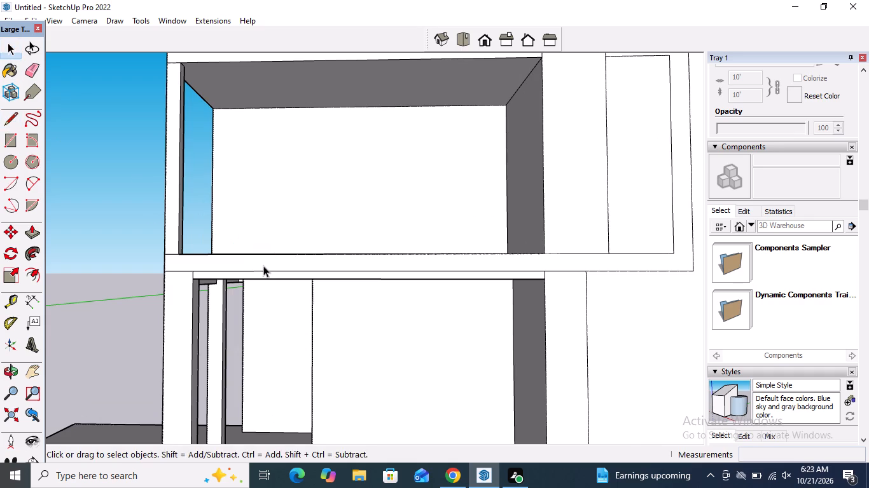
pyautogui.click(31, 233)
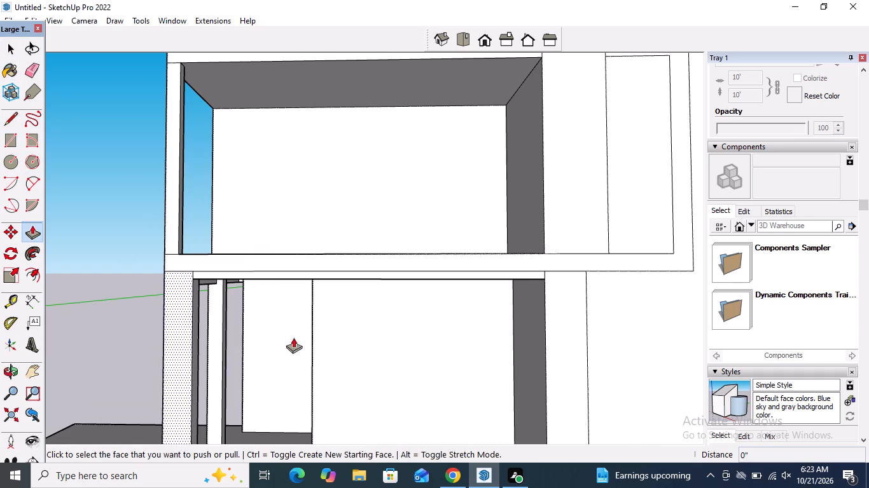
pyautogui.scroll(1, 302, 332)
pyautogui.moveTo(305, 328); pyautogui.dragTo(326, 210, button='middle')
pyautogui.moveTo(323, 215); pyautogui.dragTo(276, 386, button='middle')
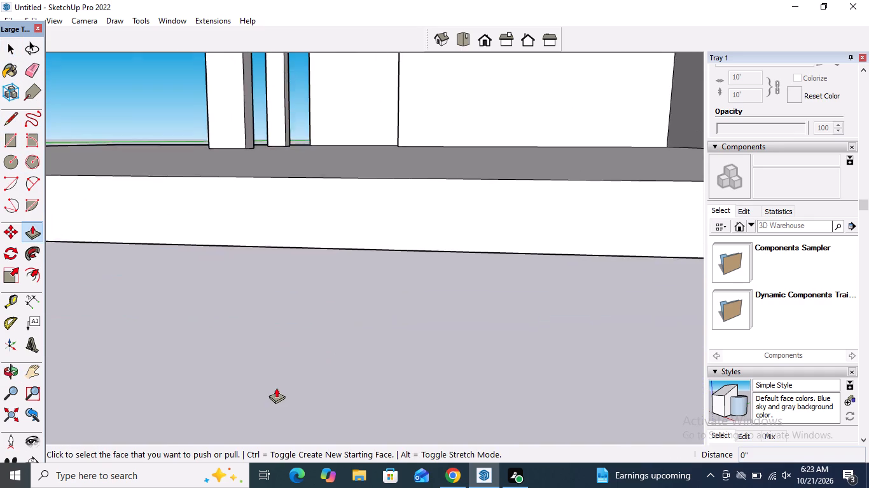
pyautogui.scroll(-20, 275, 388)
pyautogui.scroll(-16, 275, 388)
pyautogui.moveTo(298, 297); pyautogui.dragTo(302, 278, button='middle')
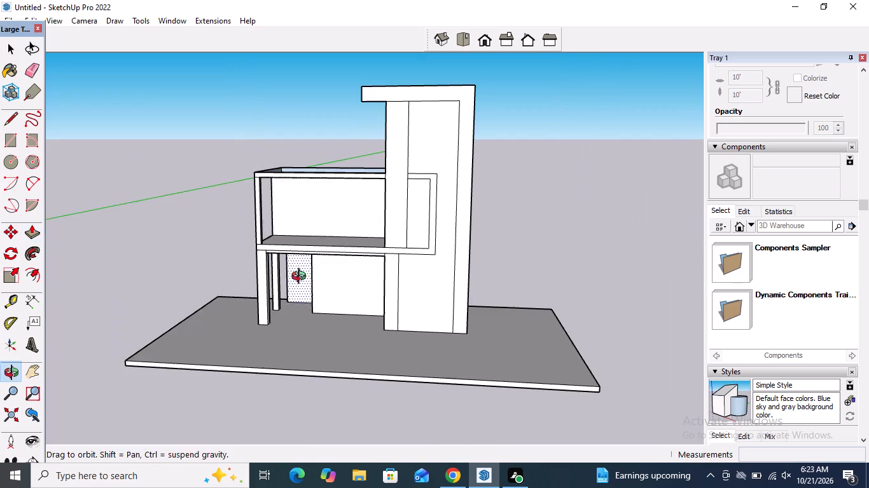
pyautogui.moveTo(302, 278); pyautogui.dragTo(310, 234, button='middle')
pyautogui.scroll(15, 306, 243)
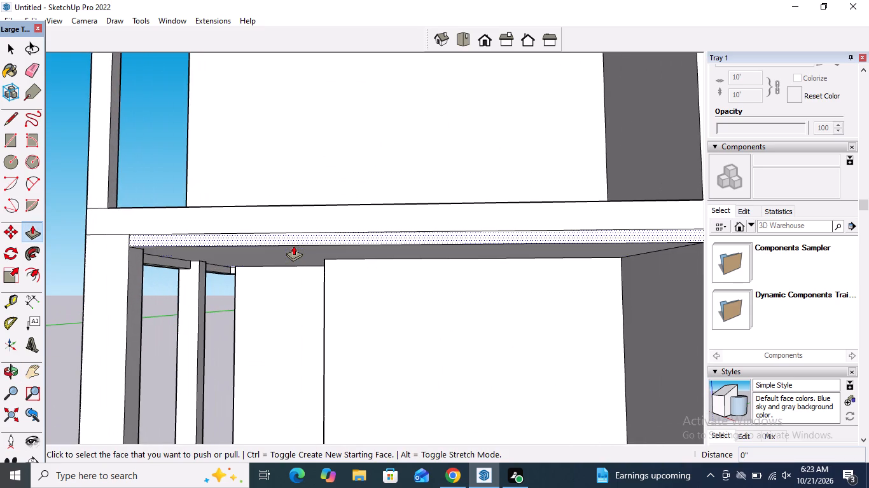
pyautogui.click(292, 251)
pyautogui.click(292, 259)
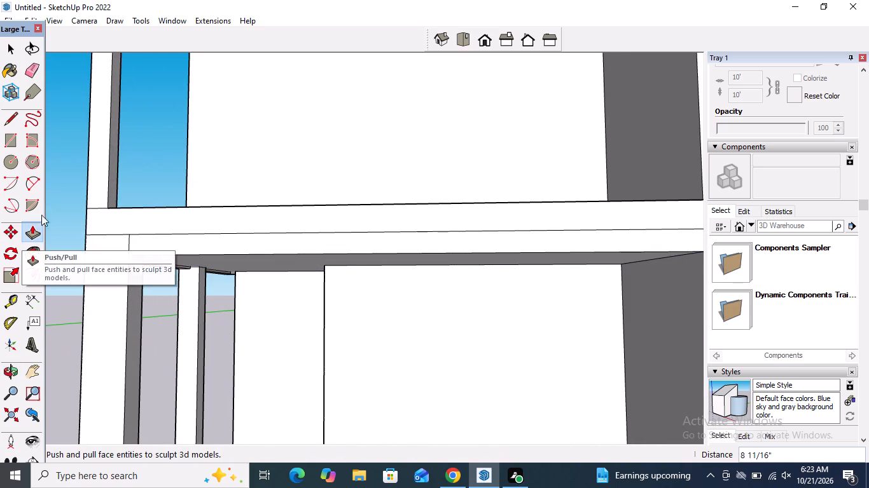
# Extend the lower beam band to the outer corner with a line about 3' 11" across the front column, erasing the short vertical edge above it.
pyautogui.click(7, 120)
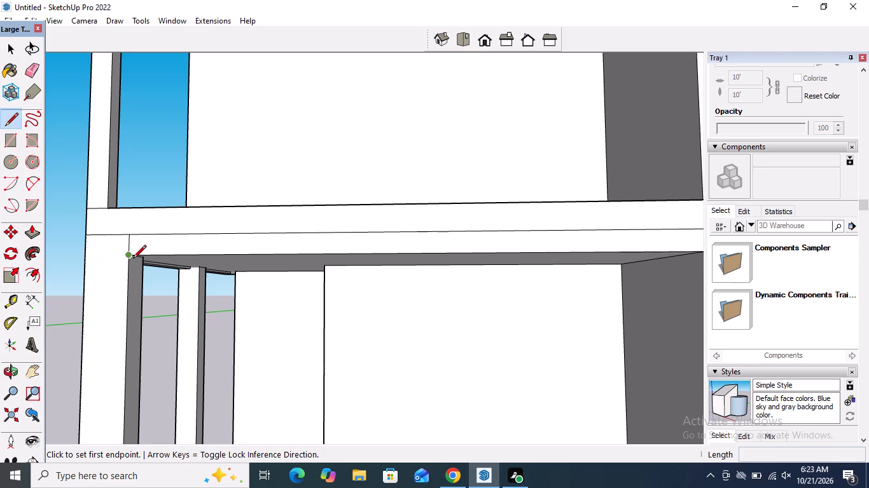
pyautogui.click(126, 255)
pyautogui.click(82, 258)
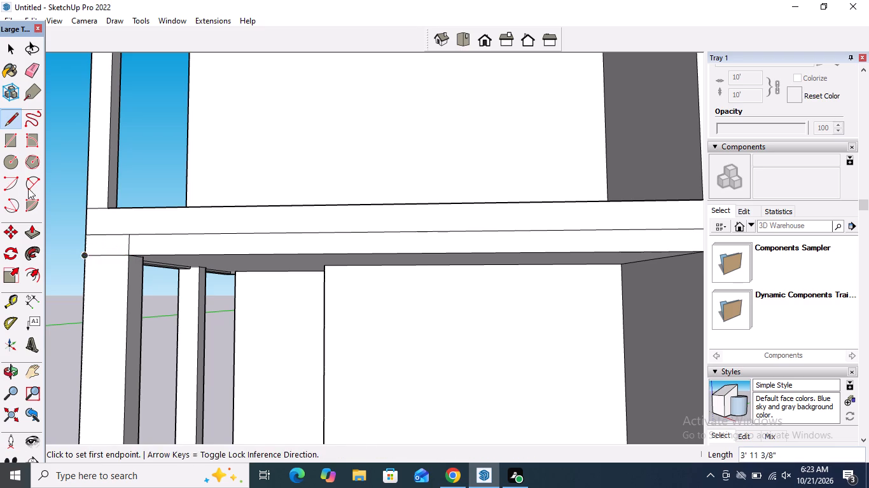
pyautogui.click(34, 65)
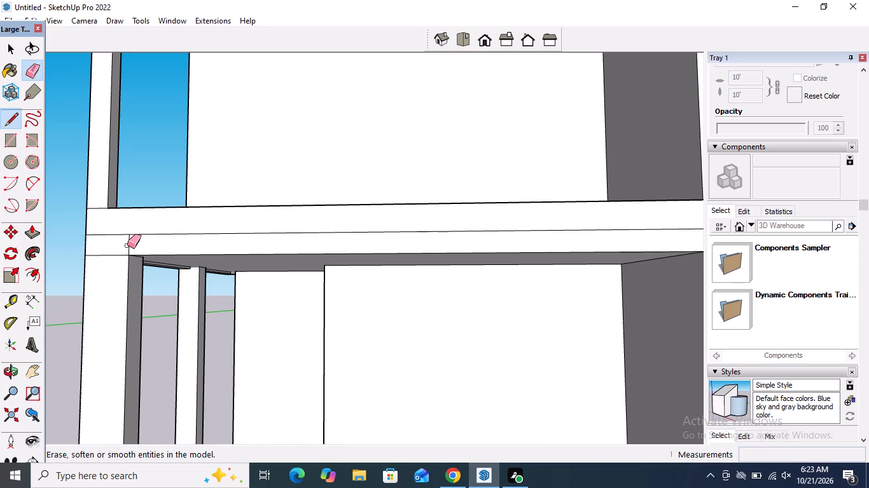
pyautogui.click(129, 245)
pyautogui.scroll(-6, 136, 268)
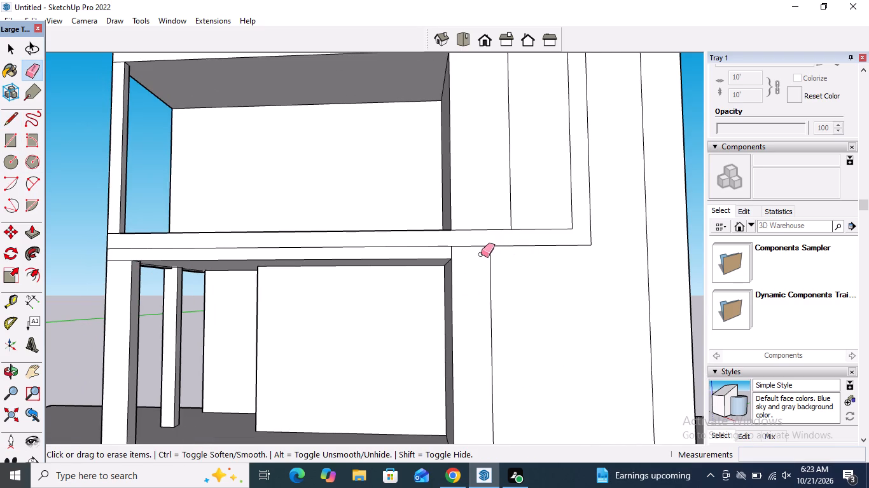
pyautogui.press('space')
pyautogui.scroll(-5, 377, 290)
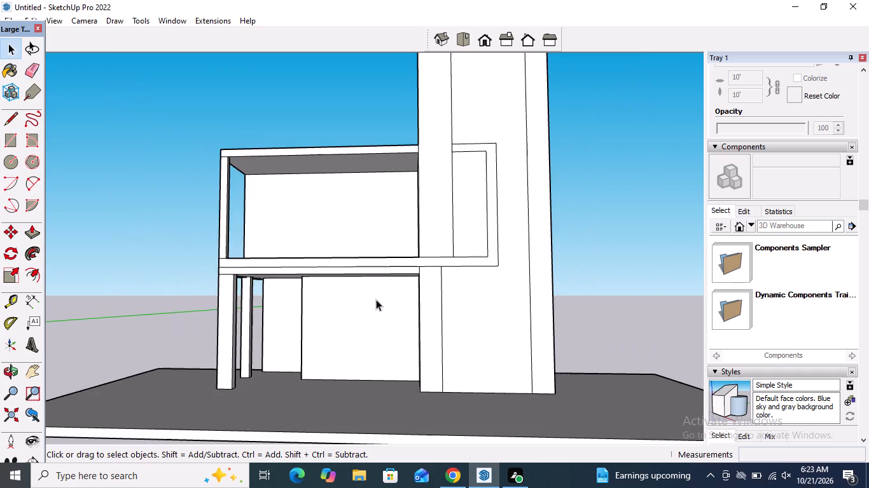
# Erase the short horizontal edge between the foot of the upper corner post and the floor band.
pyautogui.moveTo(376, 299); pyautogui.dragTo(403, 302, button='middle')
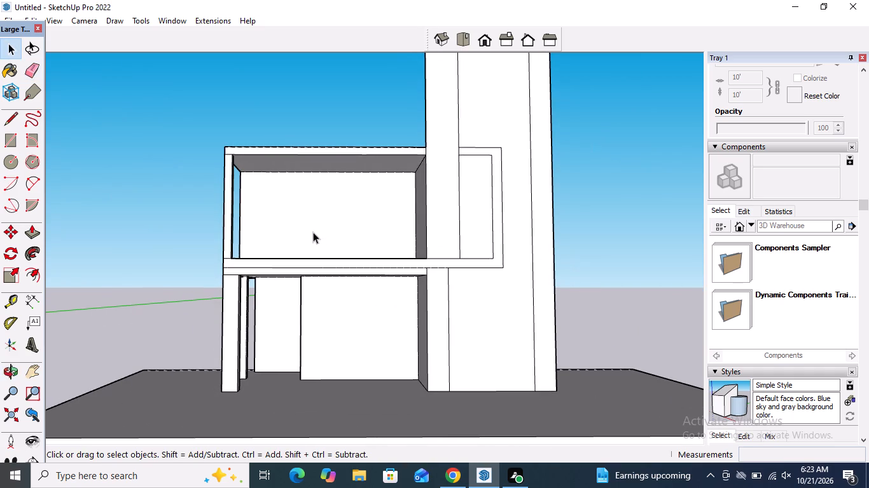
pyautogui.moveTo(313, 229); pyautogui.dragTo(326, 227, button='middle')
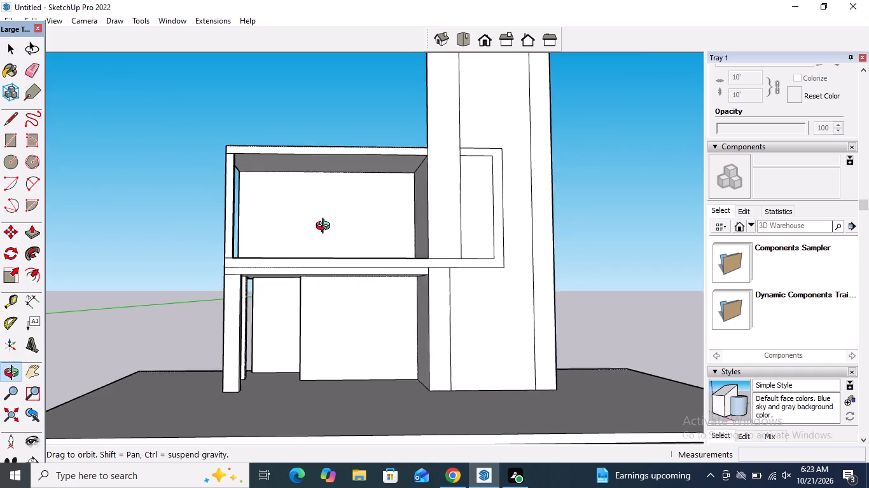
pyautogui.moveTo(326, 227); pyautogui.dragTo(332, 241, button='middle')
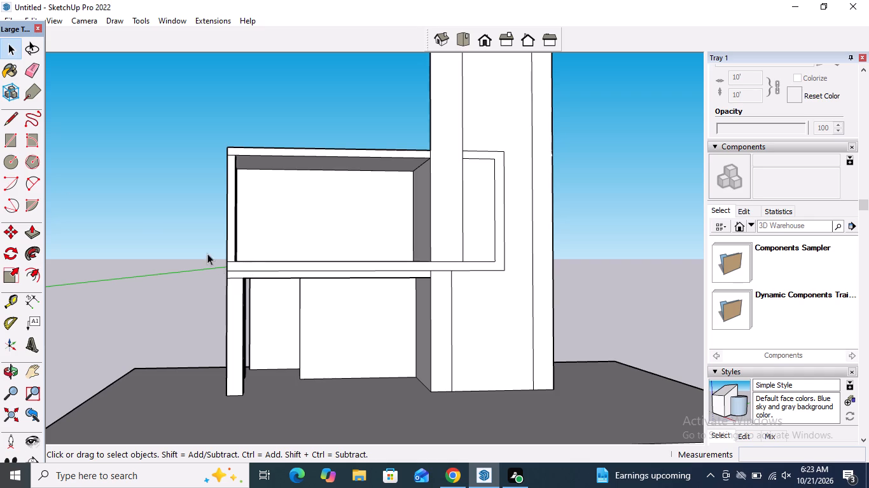
pyautogui.click(36, 61)
pyautogui.scroll(4, 240, 258)
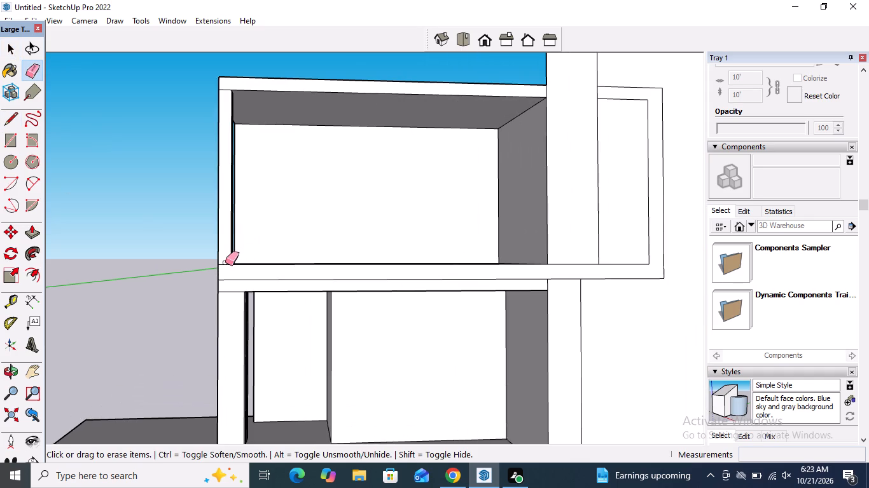
pyautogui.click(225, 265)
pyautogui.press('space')
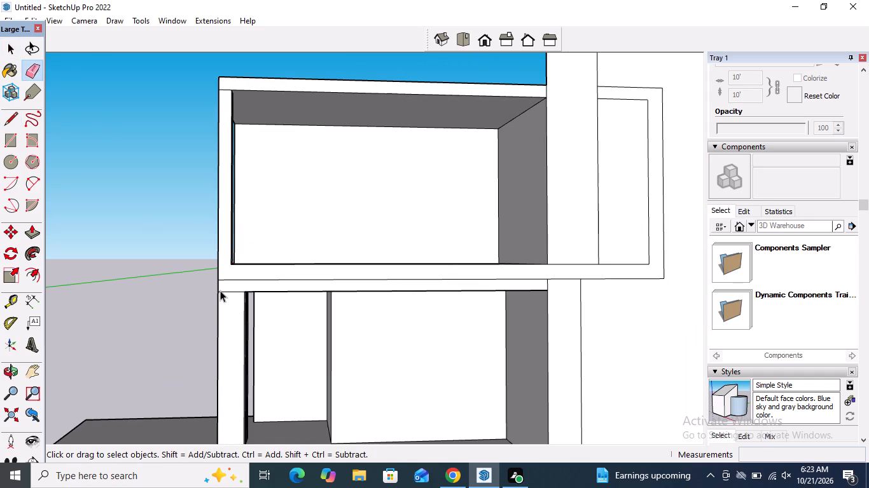
# Draw a vertical line about 2' 4" long across the floor band's front face, a short distance in from the corner post.
pyautogui.click(8, 118)
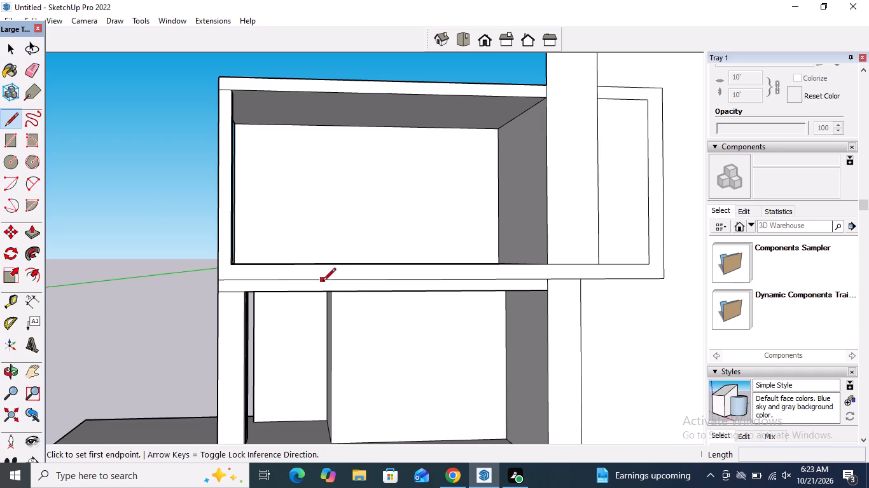
pyautogui.click(287, 278)
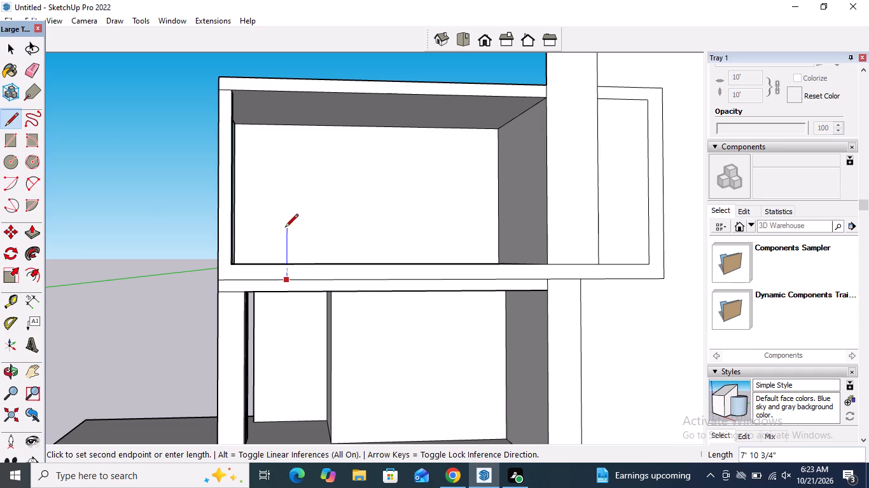
pyautogui.moveTo(278, 246); pyautogui.dragTo(260, 297, button='middle')
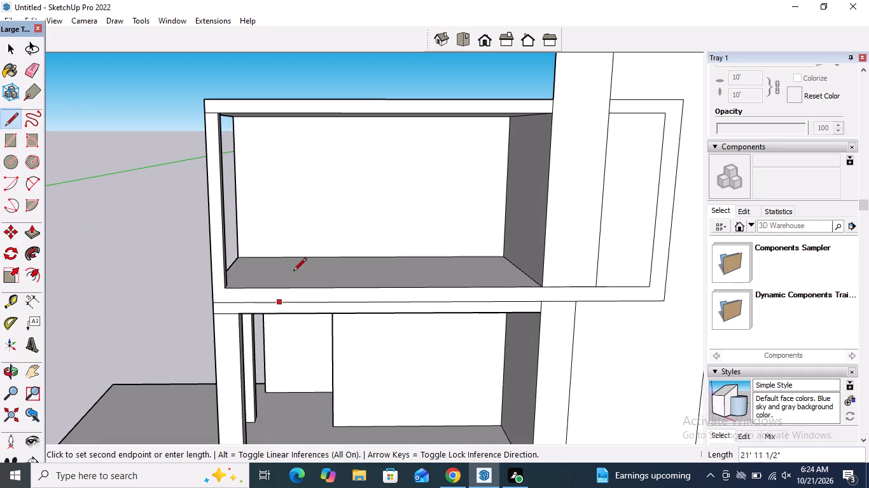
pyautogui.click(281, 287)
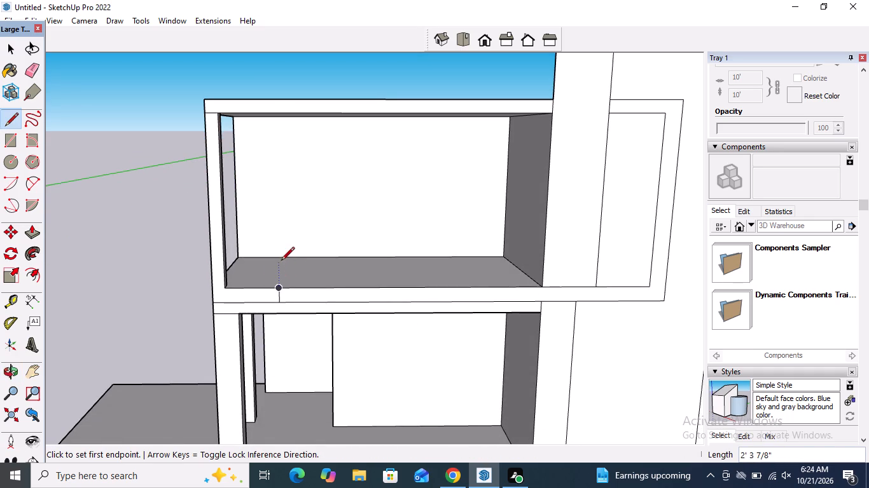
# Outline a small rectangle about 8' 5" wide above the floor band against the corner post, and delete the large face filling the balcony opening.
pyautogui.click(279, 287)
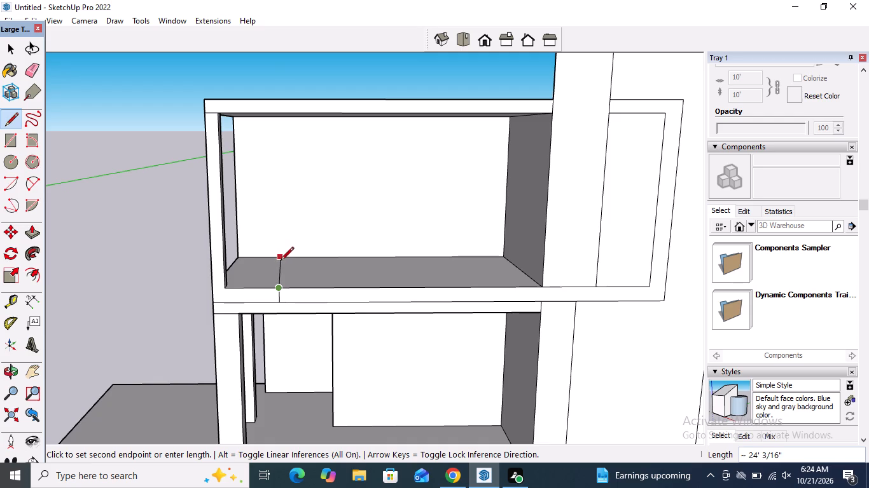
pyautogui.scroll(4, 274, 268)
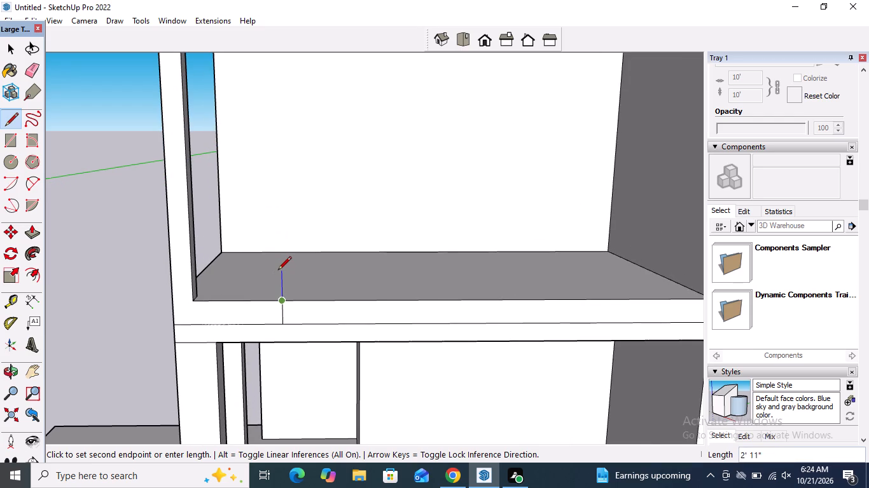
pyautogui.moveTo(279, 258); pyautogui.dragTo(261, 257)
pyautogui.click(189, 255)
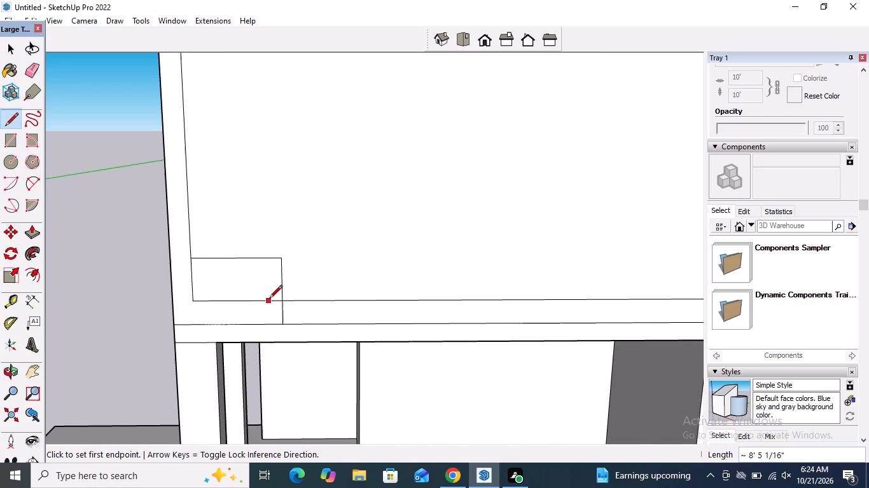
pyautogui.press('space')
pyautogui.click(429, 246)
pyautogui.press('Delete')
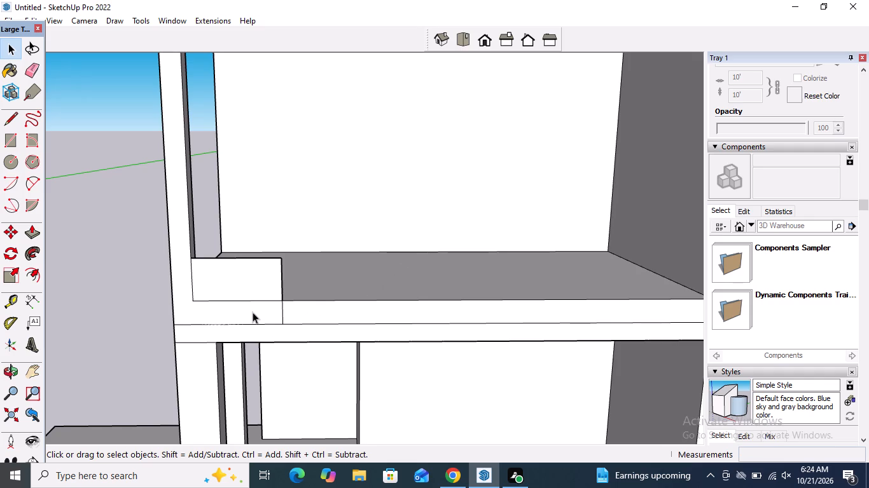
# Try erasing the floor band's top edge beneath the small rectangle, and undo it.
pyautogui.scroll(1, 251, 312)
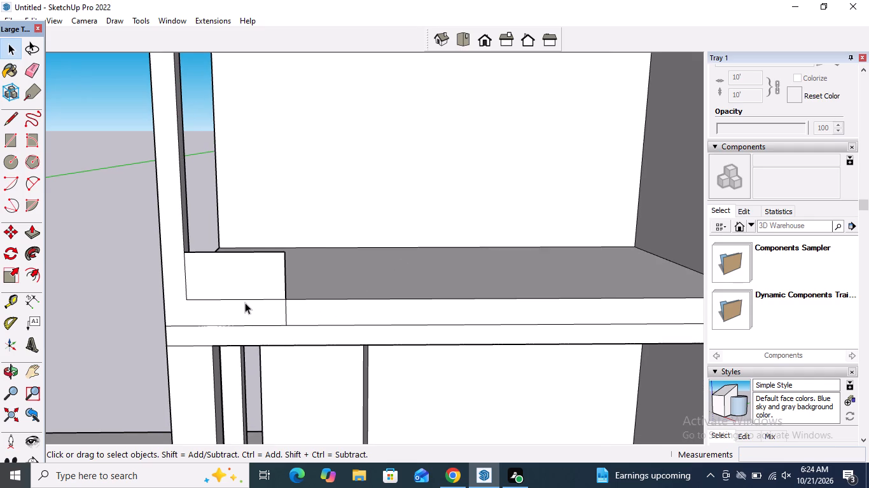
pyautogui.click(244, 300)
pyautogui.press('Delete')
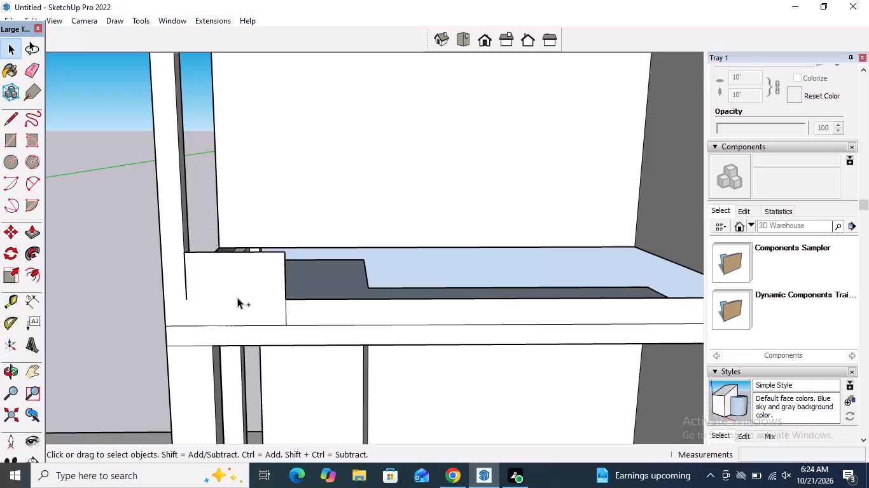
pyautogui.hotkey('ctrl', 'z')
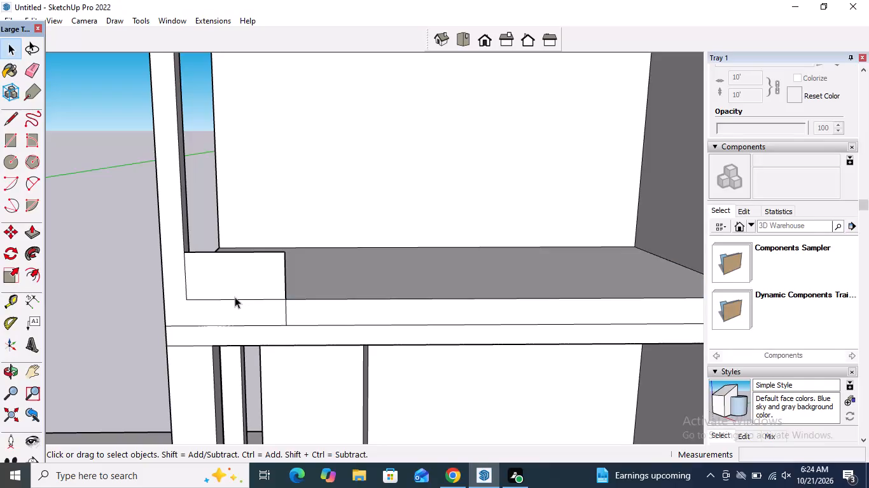
# Draw an outer outline around the small rectangle, dropping about 7' 5" to the floor band's lower edge, and delete the large opening face.
pyautogui.click(8, 125)
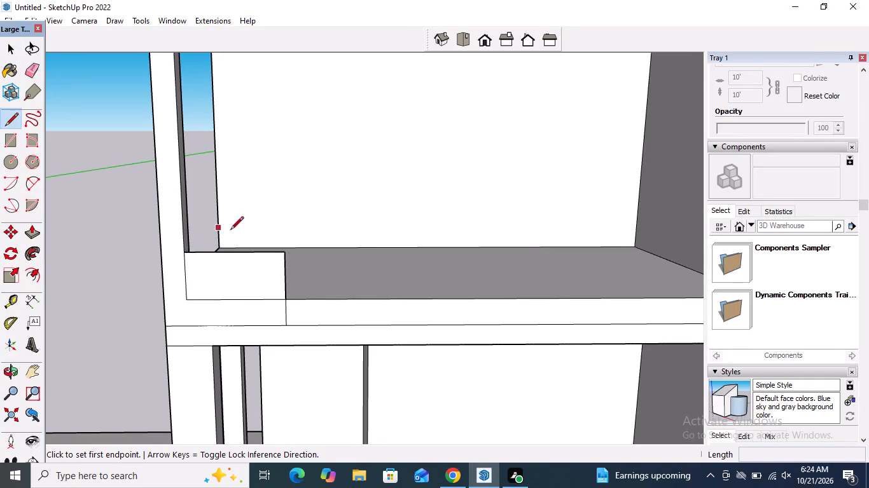
pyautogui.moveTo(183, 241); pyautogui.dragTo(191, 243)
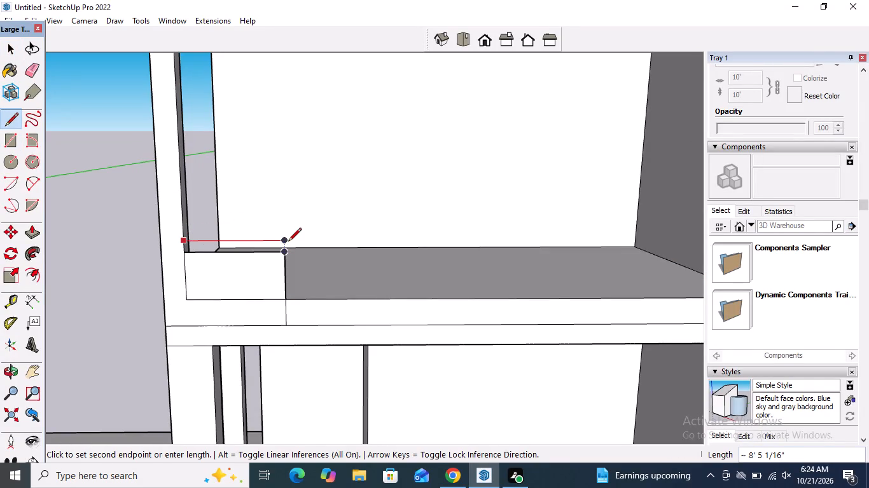
pyautogui.click(284, 241)
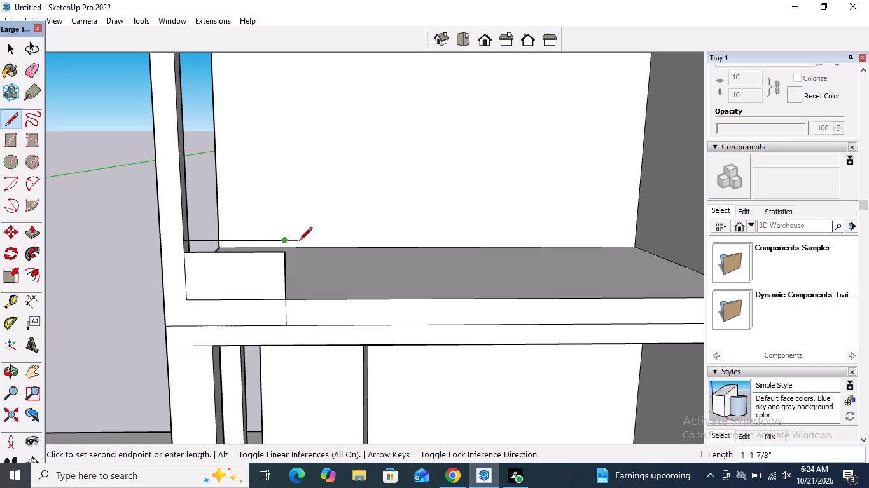
pyautogui.click(298, 241)
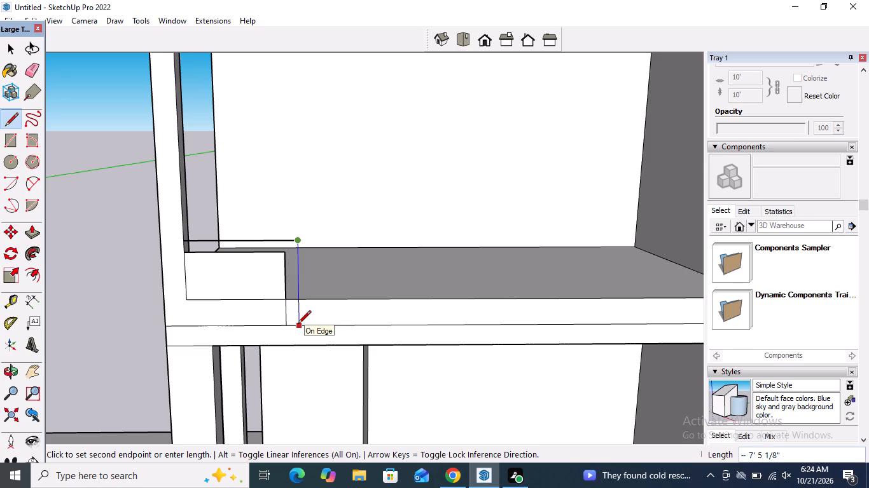
pyautogui.click(298, 325)
pyautogui.press('space')
pyautogui.click(396, 230)
pyautogui.press('Delete')
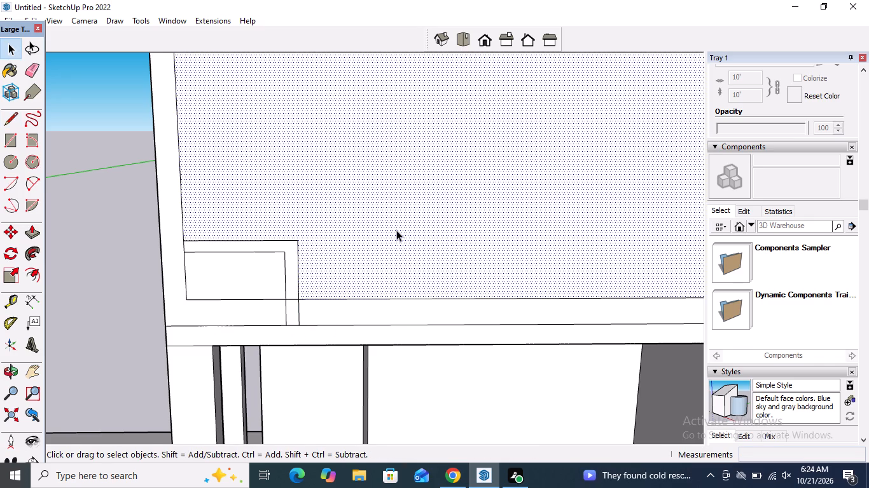
# Delete the small rectangle's inner face so only the narrow inverted-L strip beside the corner post is left.
pyautogui.scroll(-1, 283, 269)
pyautogui.moveTo(273, 271); pyautogui.dragTo(279, 269, button='middle')
pyautogui.click(273, 274)
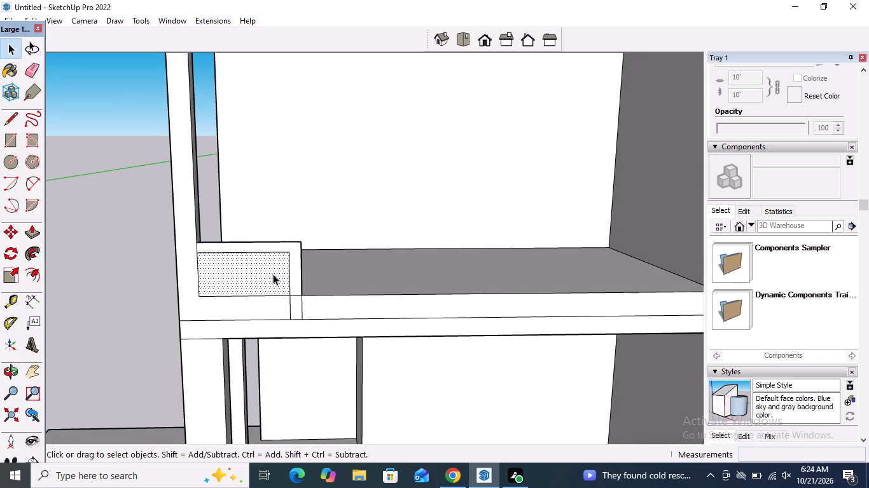
pyautogui.press('Delete')
# Push/Pull the back of the inverted-L strip about 1' 1 11/16" inward over the balcony floor.
pyautogui.moveTo(272, 273); pyautogui.dragTo(282, 269, button='middle')
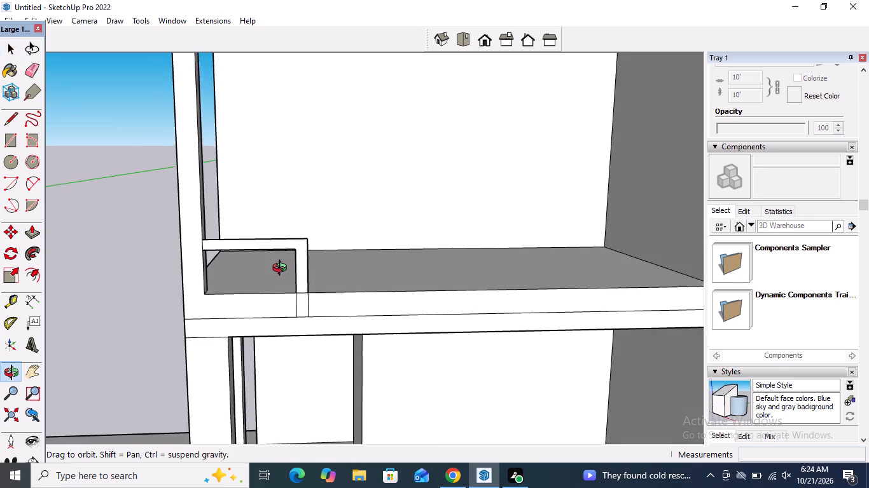
pyautogui.moveTo(282, 269); pyautogui.dragTo(284, 269, button='middle')
pyautogui.scroll(3, 233, 302)
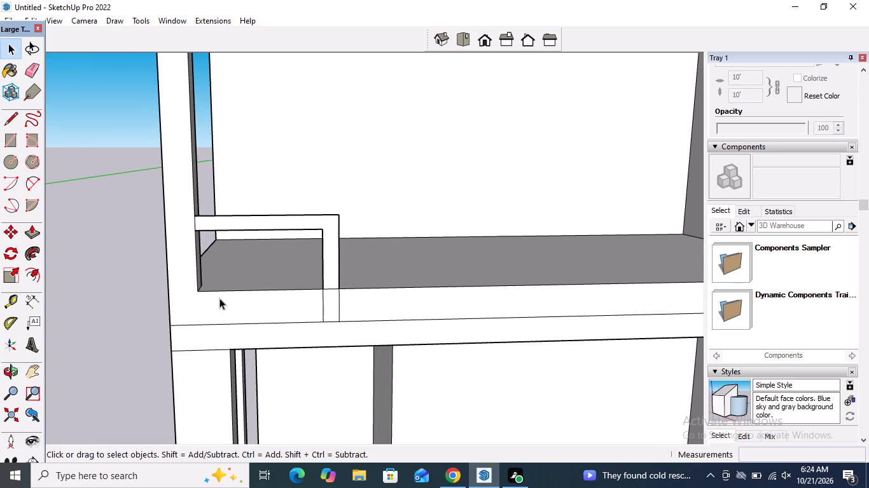
pyautogui.moveTo(210, 291); pyautogui.dragTo(229, 299, button='middle')
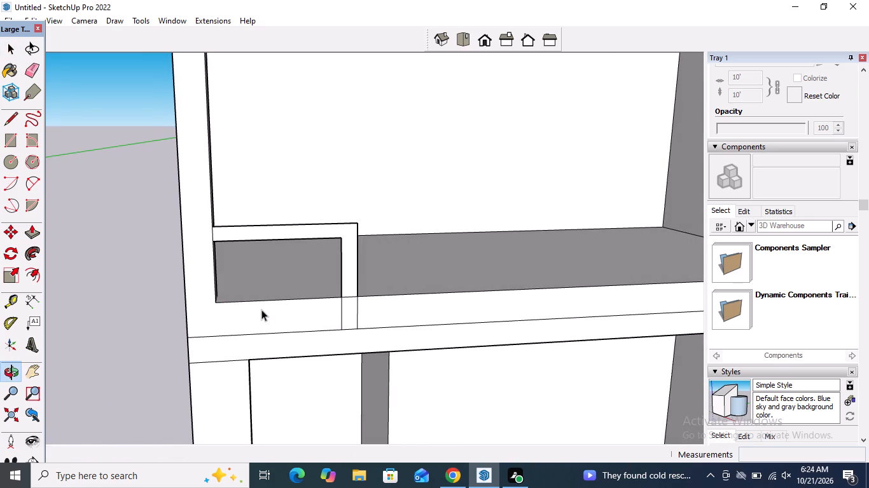
pyautogui.moveTo(272, 305); pyautogui.dragTo(505, 341, button='middle')
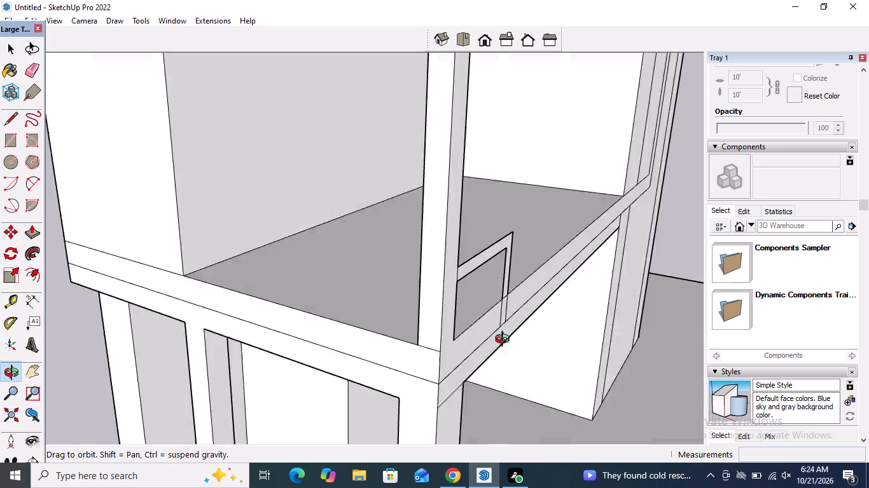
pyautogui.moveTo(505, 341); pyautogui.dragTo(774, 361, button='middle')
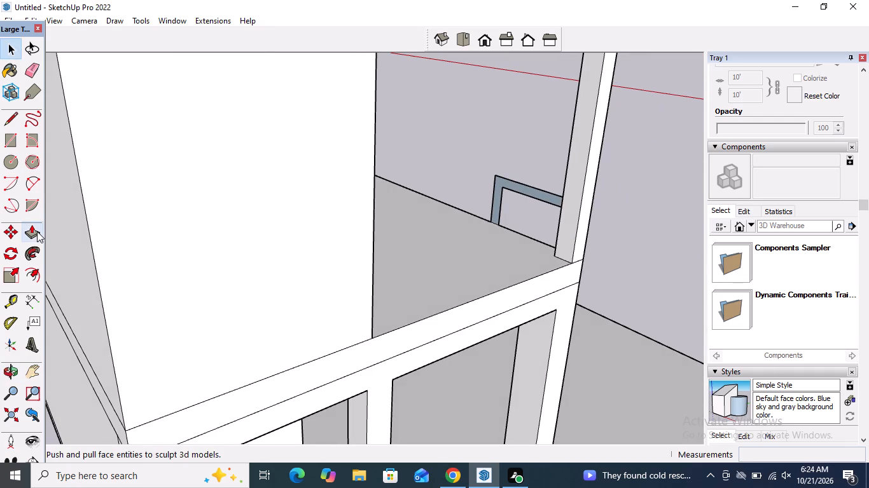
pyautogui.click(37, 231)
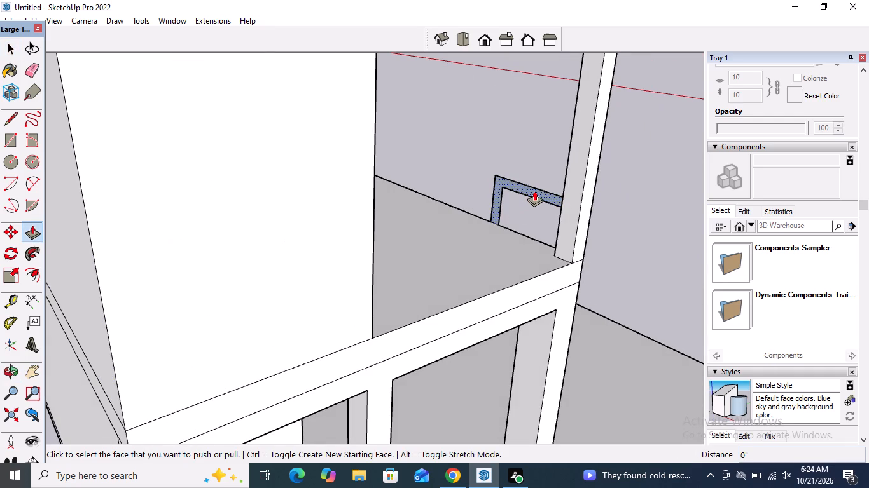
pyautogui.click(534, 191)
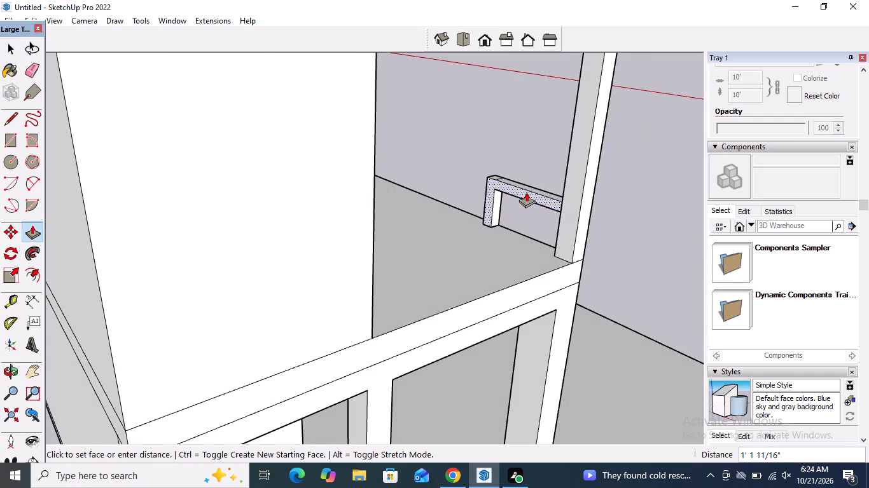
pyautogui.click(526, 192)
pyautogui.press('space')
# Draw a line about 8' 5" across the balcony floor from the small frame's inner foot to the corner post.
pyautogui.moveTo(549, 273); pyautogui.dragTo(176, 219, button='middle')
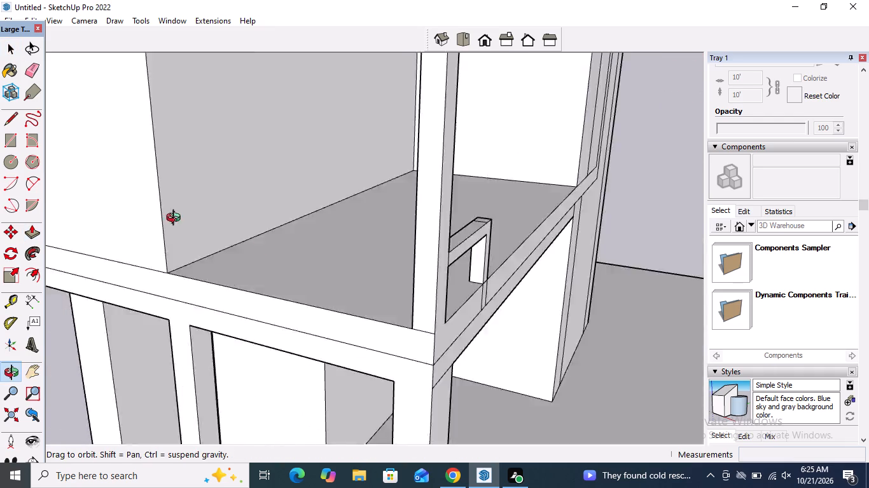
pyautogui.moveTo(176, 219); pyautogui.dragTo(79, 201, button='middle')
pyautogui.scroll(1, 305, 275)
pyautogui.moveTo(305, 273); pyautogui.dragTo(267, 328, button='middle')
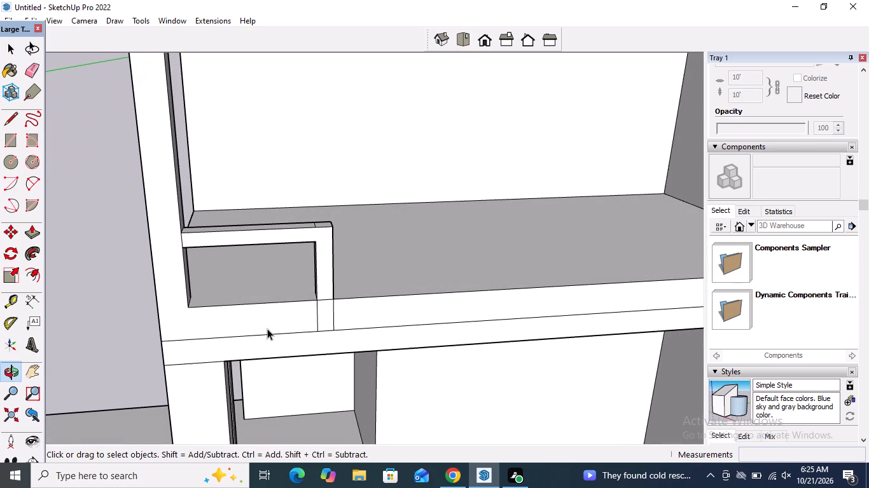
pyautogui.click(13, 121)
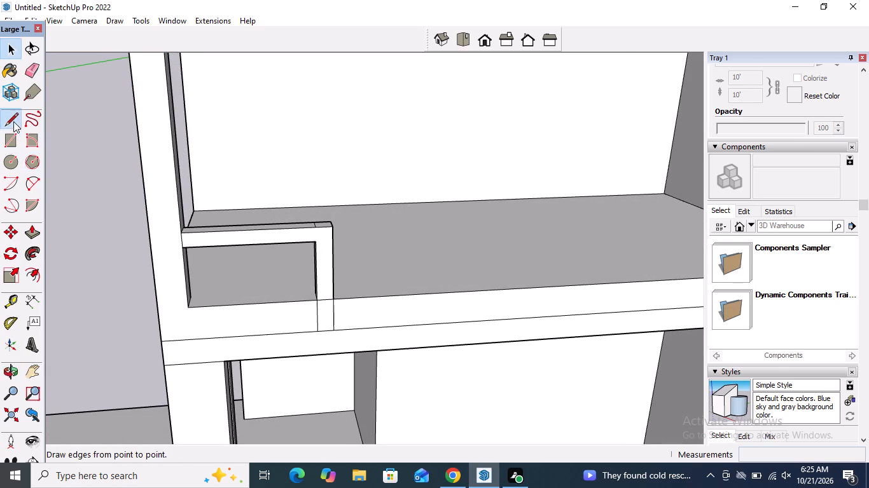
pyautogui.moveTo(229, 265); pyautogui.dragTo(223, 322, button='middle')
pyautogui.scroll(5, 214, 334)
pyautogui.moveTo(290, 355); pyautogui.dragTo(316, 354, button='middle')
pyautogui.scroll(3, 375, 332)
pyautogui.moveTo(378, 337); pyautogui.dragTo(372, 338)
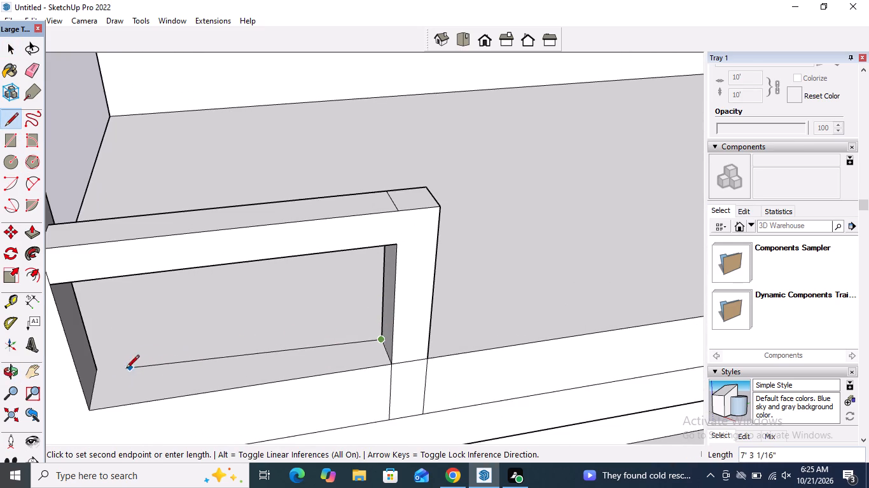
pyautogui.click(95, 386)
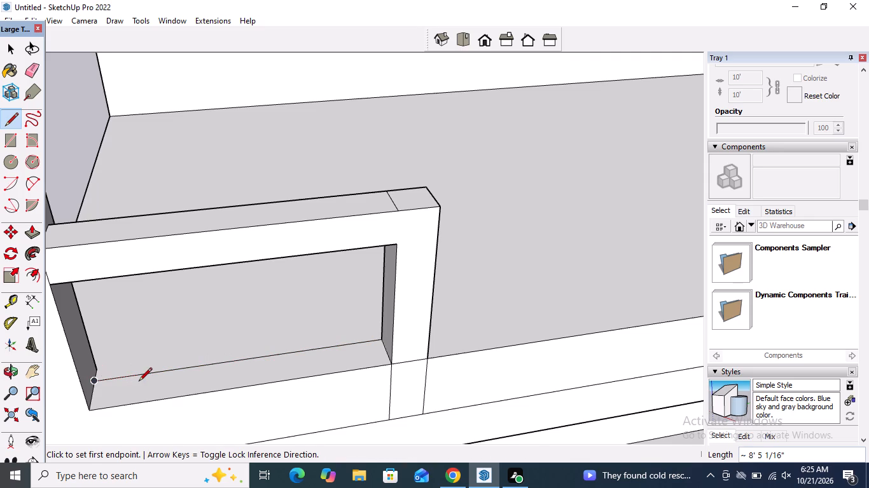
pyautogui.press('space')
# Push/Pull the narrow floor strip inside the small frame down about 1' 3 3/8".
pyautogui.scroll(-4, 193, 306)
pyautogui.moveTo(197, 309); pyautogui.dragTo(193, 259, button='middle')
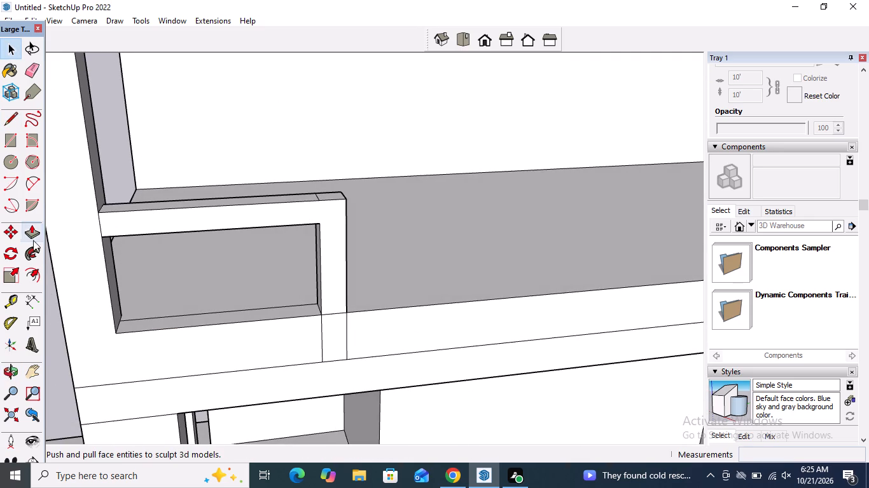
pyautogui.click(27, 232)
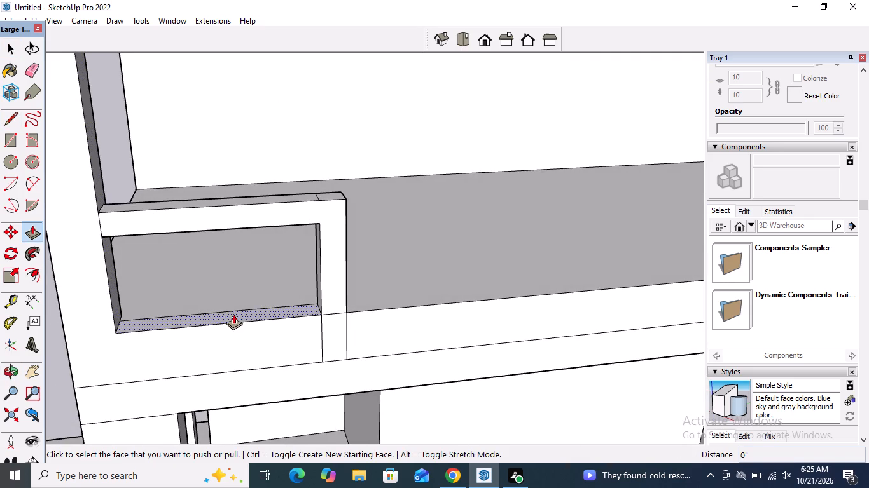
pyautogui.click(233, 314)
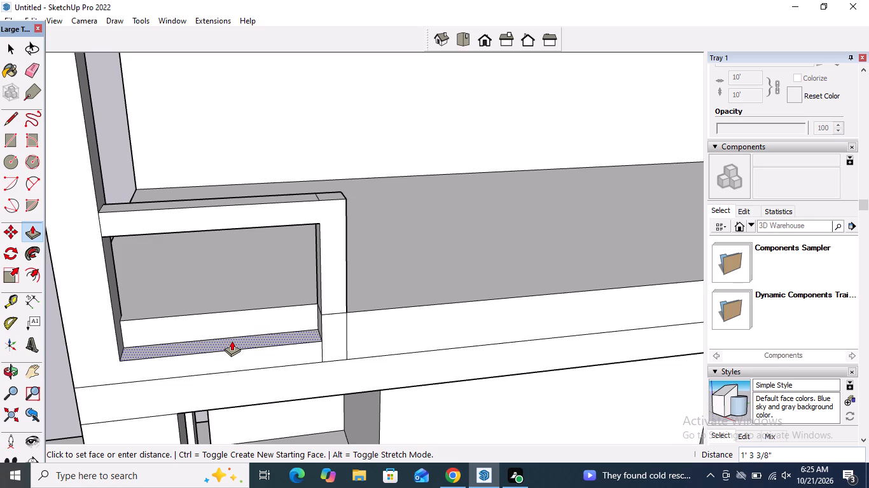
pyautogui.click(232, 341)
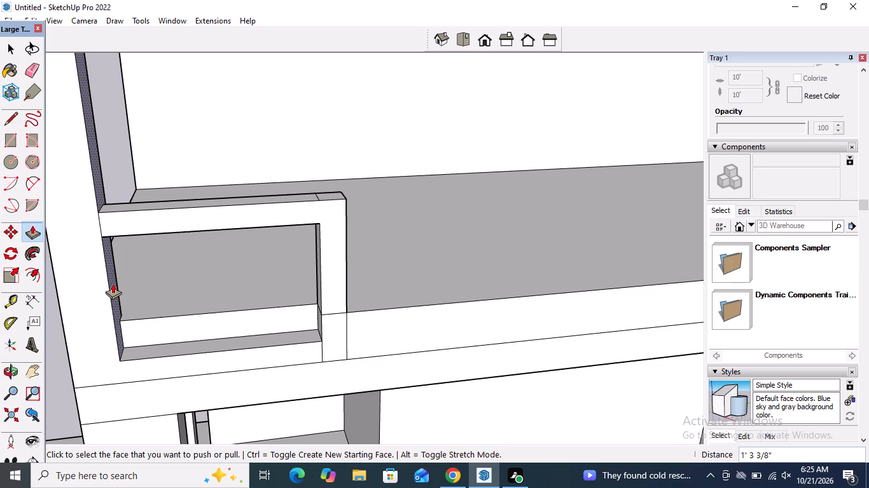
pyautogui.scroll(1, 113, 283)
pyautogui.scroll(-3, 113, 283)
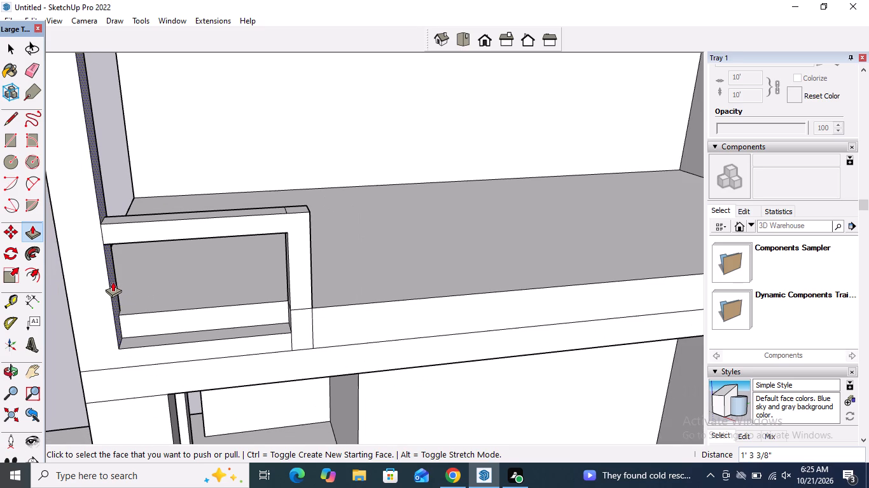
pyautogui.moveTo(113, 281); pyautogui.dragTo(105, 257, button='middle')
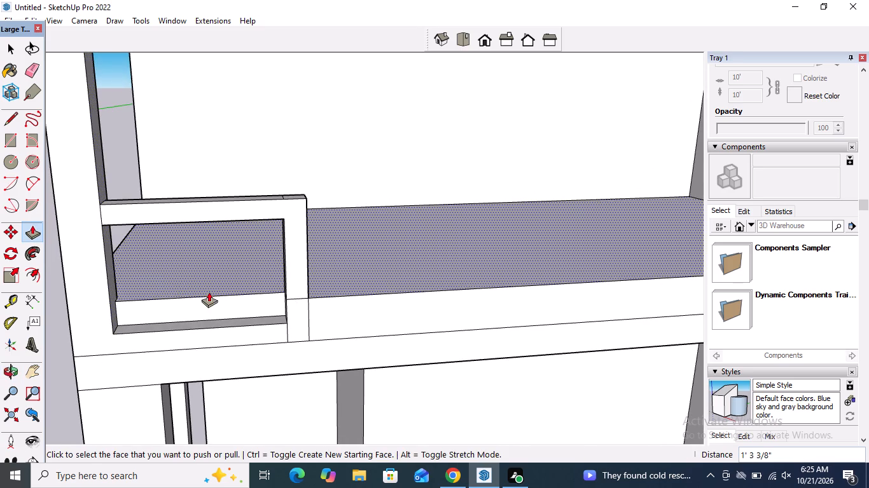
pyautogui.press('space')
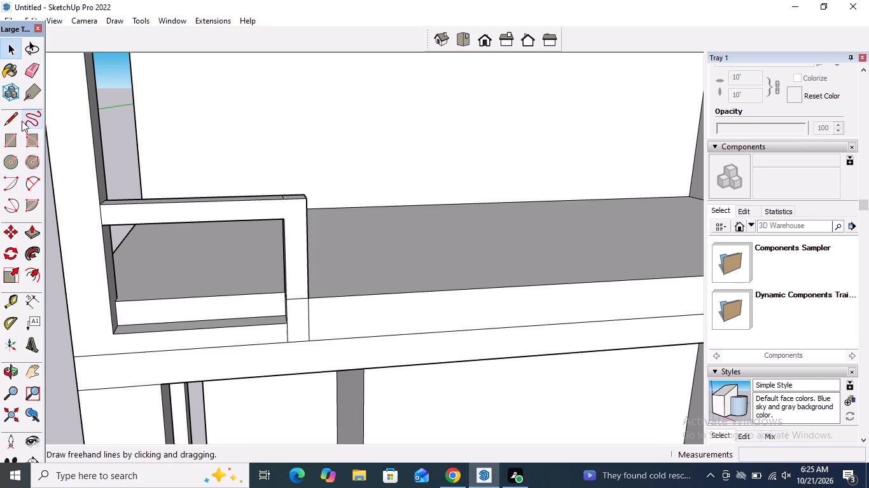
# Draw a line along the underside of the small frame's top bar, from the corner post to its inner corner, to close the opening.
pyautogui.click(1, 127)
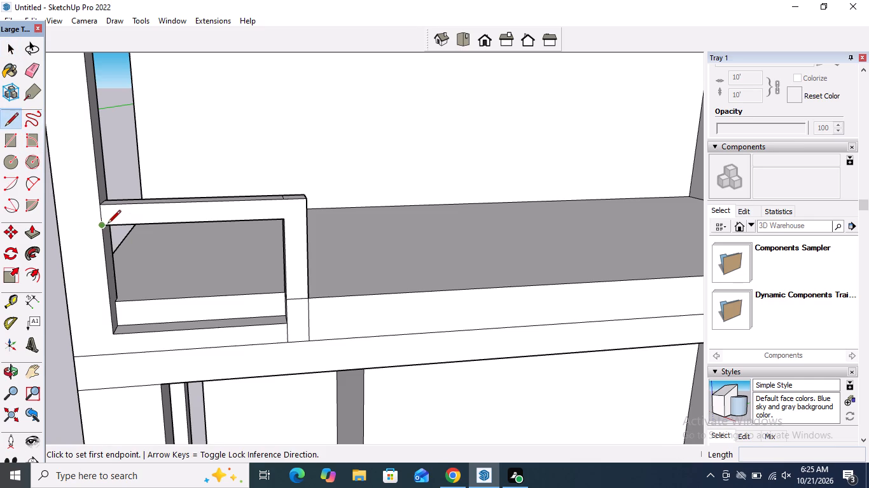
pyautogui.moveTo(107, 224); pyautogui.dragTo(134, 224)
pyautogui.click(286, 220)
pyautogui.press('space')
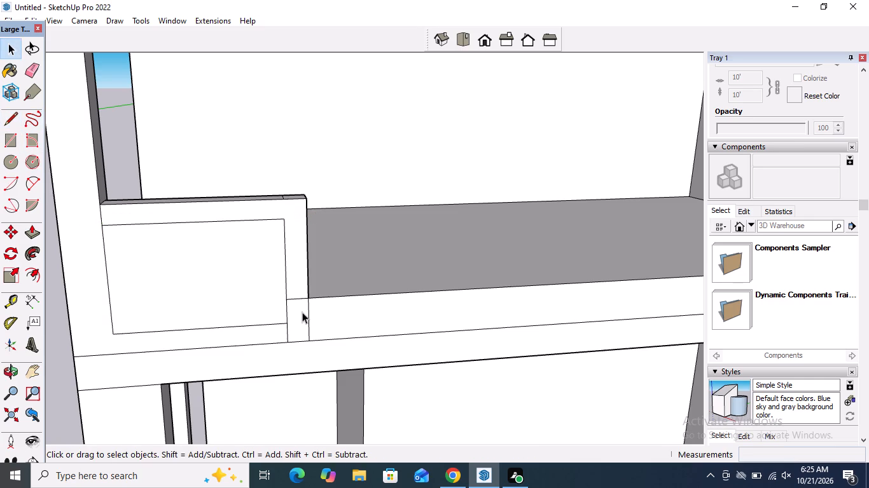
# Delete the leftover short horizontal and vertical edges at the foot of the small frame beside the balcony beam.
pyautogui.click(295, 299)
pyautogui.press('Delete')
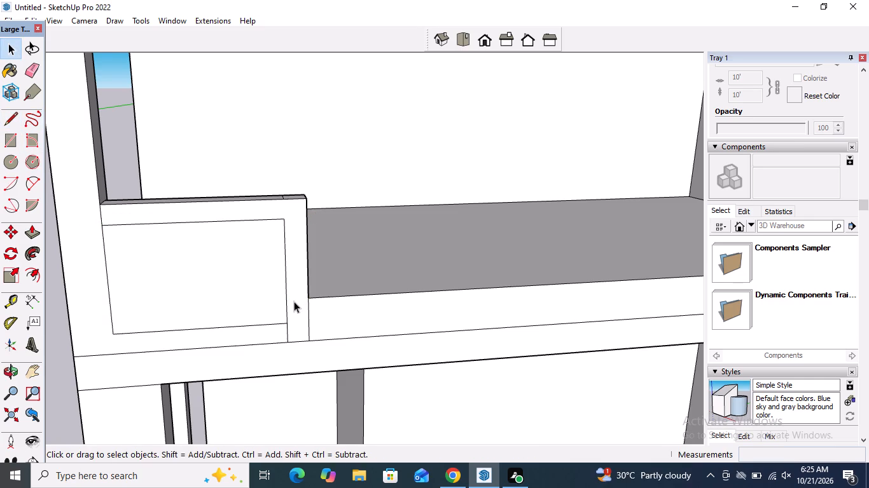
pyautogui.scroll(-4, 294, 301)
pyautogui.moveTo(307, 264); pyautogui.dragTo(267, 241, button='middle')
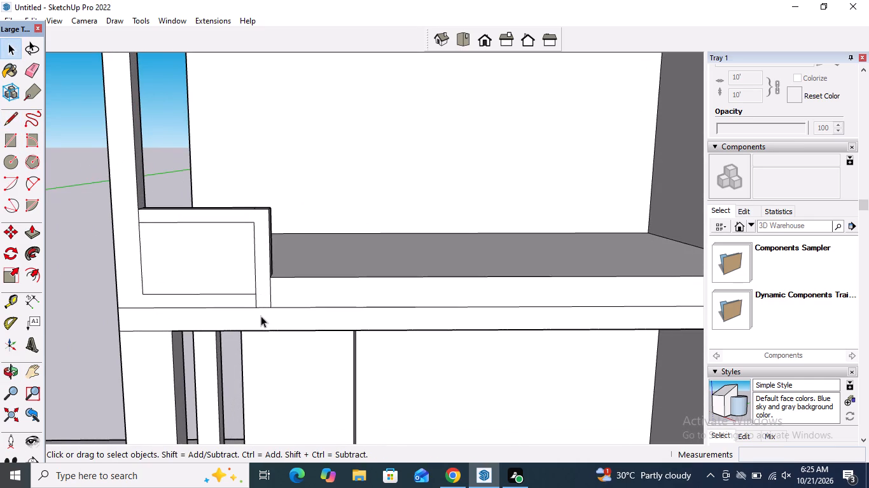
pyautogui.click(34, 80)
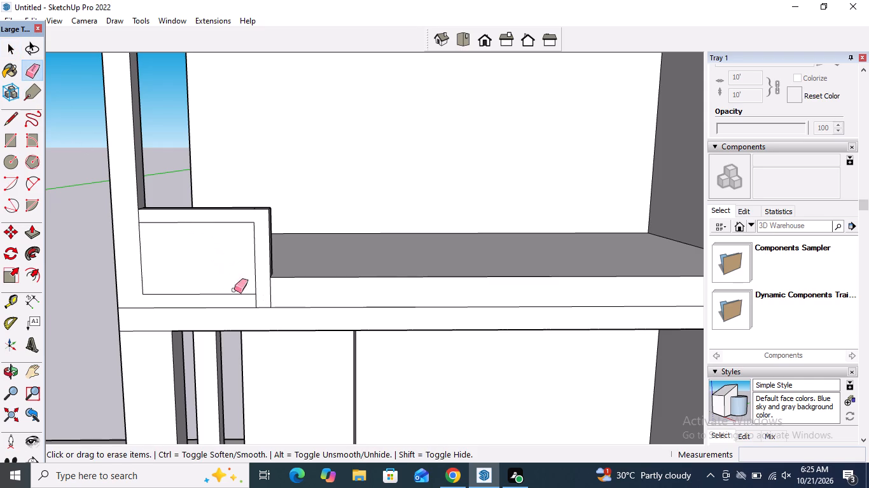
pyautogui.click(256, 301)
pyautogui.scroll(-3, 329, 283)
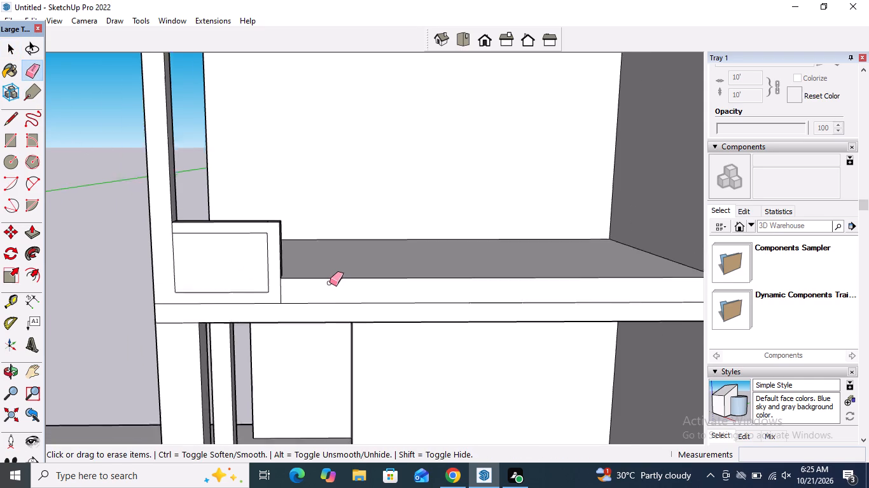
pyautogui.scroll(-1, 330, 283)
pyautogui.press('space')
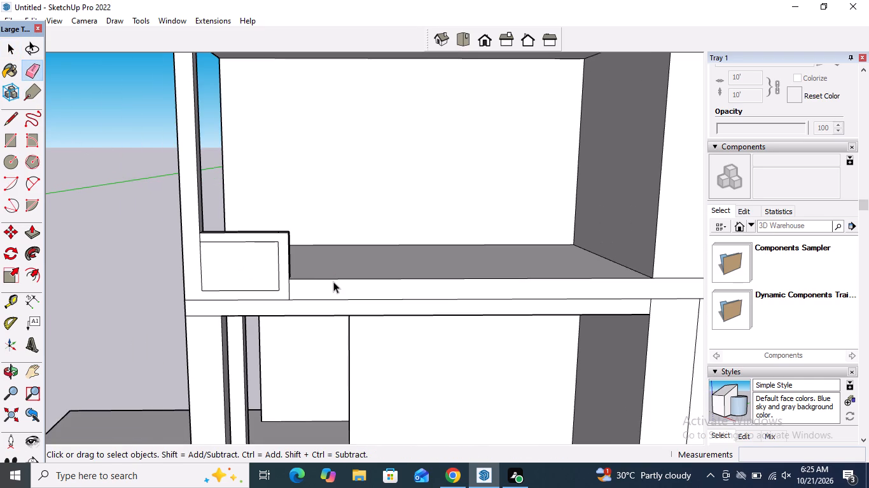
# Push/Pull the balcony floor face upward behind the small frame and front beam.
pyautogui.scroll(-5, 333, 281)
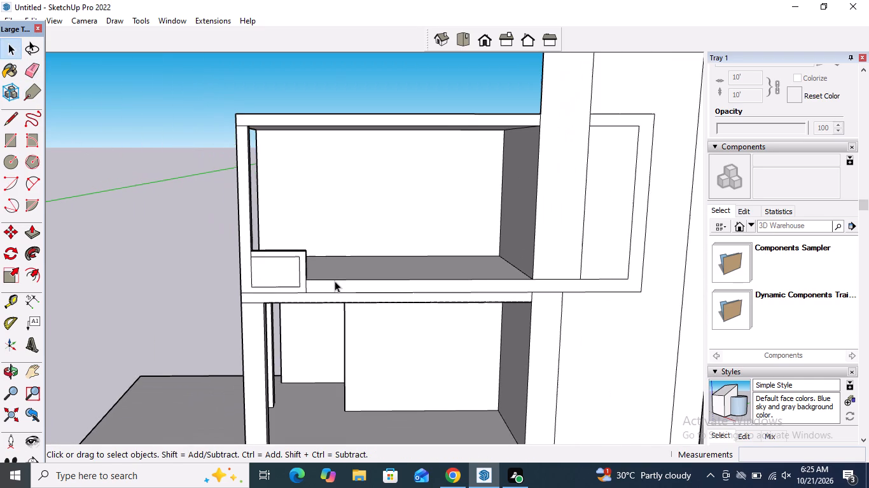
pyautogui.moveTo(333, 281); pyautogui.dragTo(330, 260, button='middle')
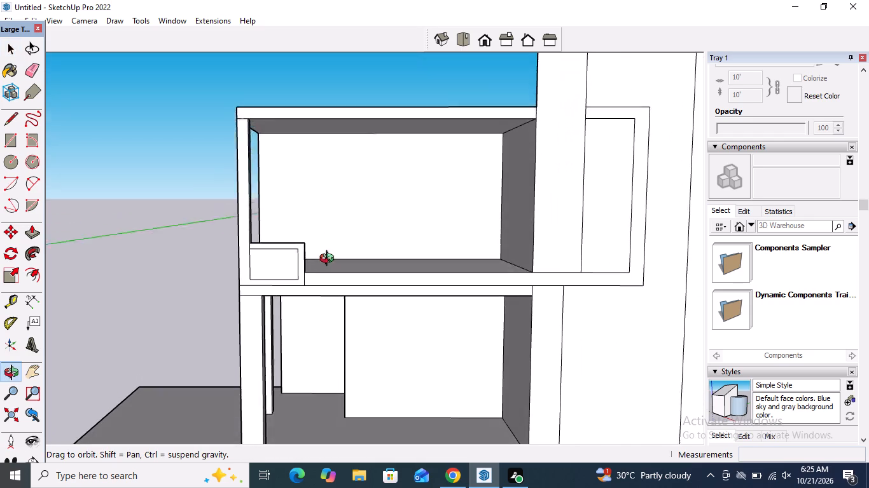
pyautogui.moveTo(330, 260); pyautogui.dragTo(330, 256, button='middle')
pyautogui.scroll(3, 332, 271)
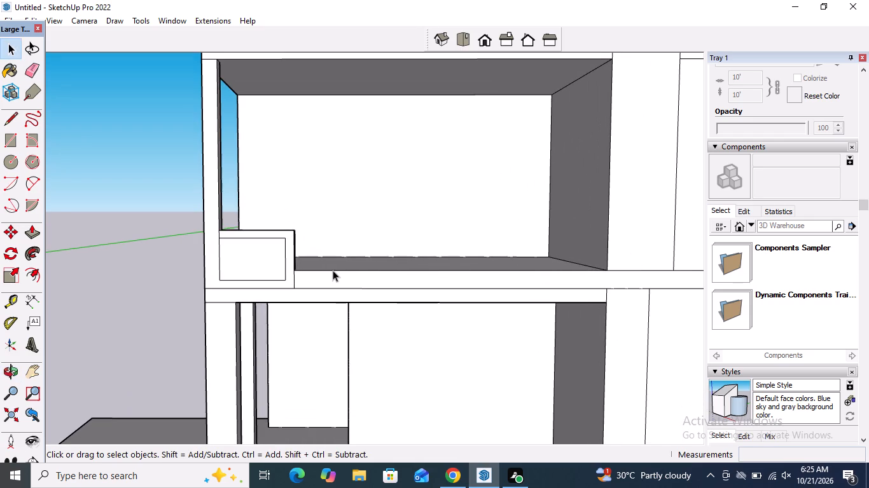
pyautogui.moveTo(331, 269); pyautogui.dragTo(334, 312, button='middle')
pyautogui.scroll(1, 340, 285)
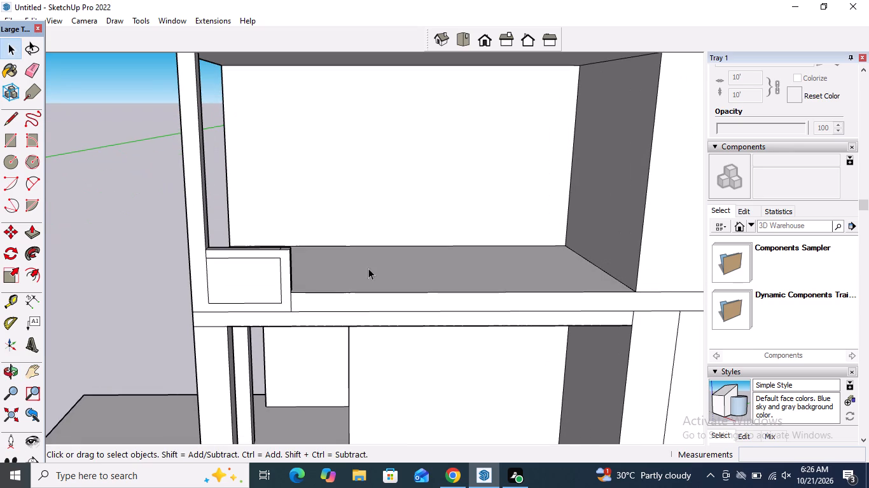
pyautogui.click(39, 237)
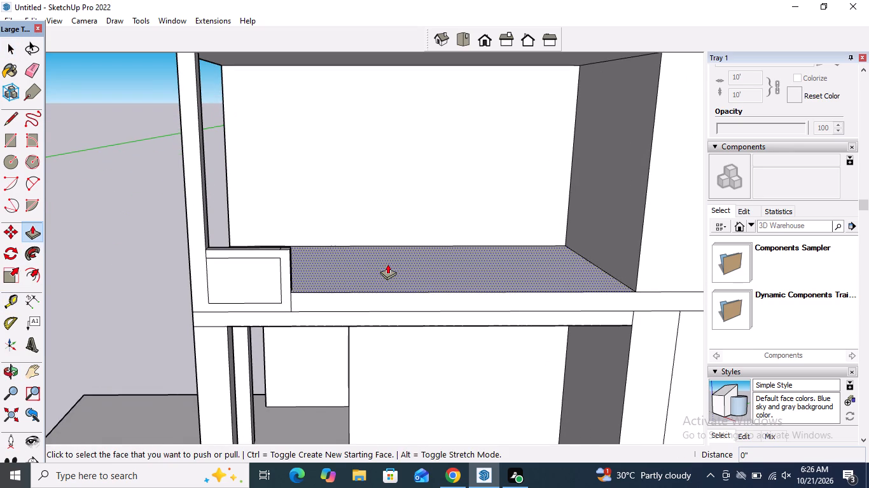
pyautogui.click(387, 264)
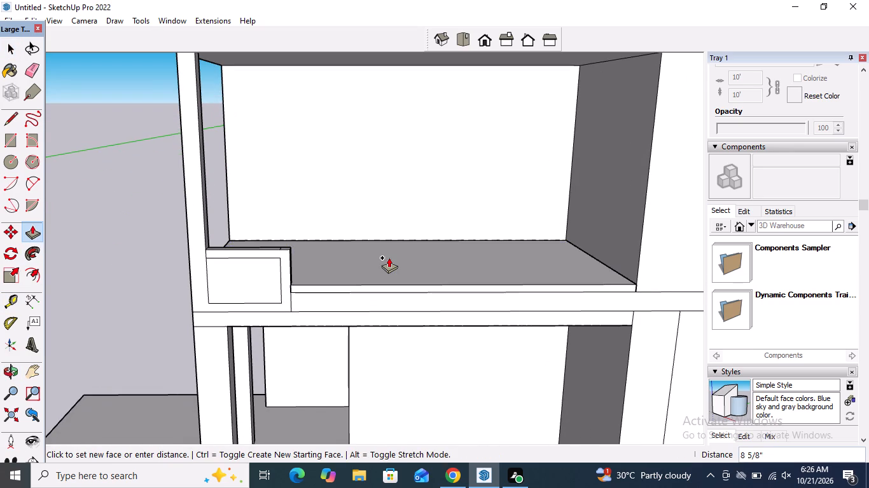
pyautogui.click(389, 253)
pyautogui.press('space')
# Draw three closely spaced vertical lines, each about 2' 3 7/8" high, across the front face of the balcony beam.
pyautogui.scroll(-4, 319, 260)
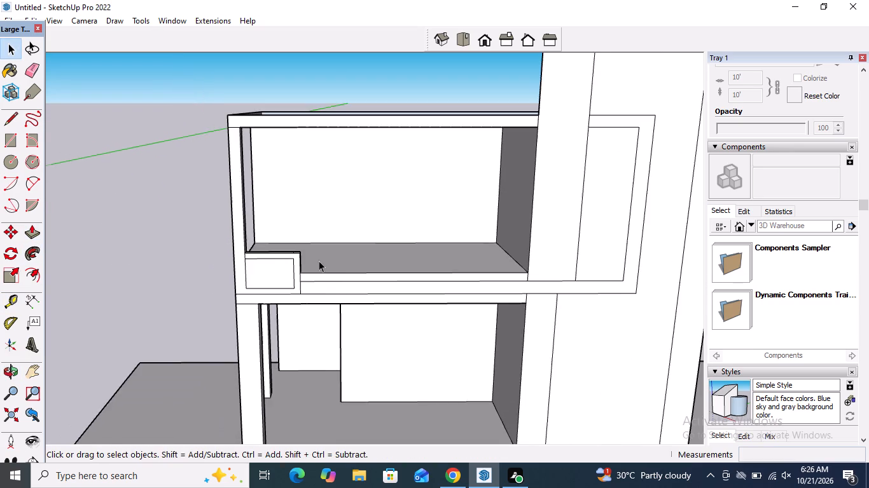
pyautogui.moveTo(342, 278); pyautogui.dragTo(296, 231, button='middle')
pyautogui.scroll(2, 473, 280)
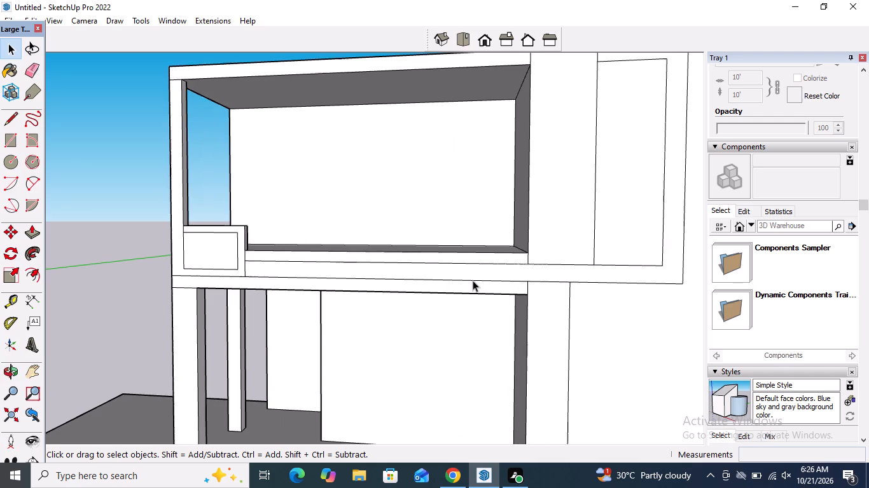
pyautogui.moveTo(413, 271); pyautogui.dragTo(426, 271, button='middle')
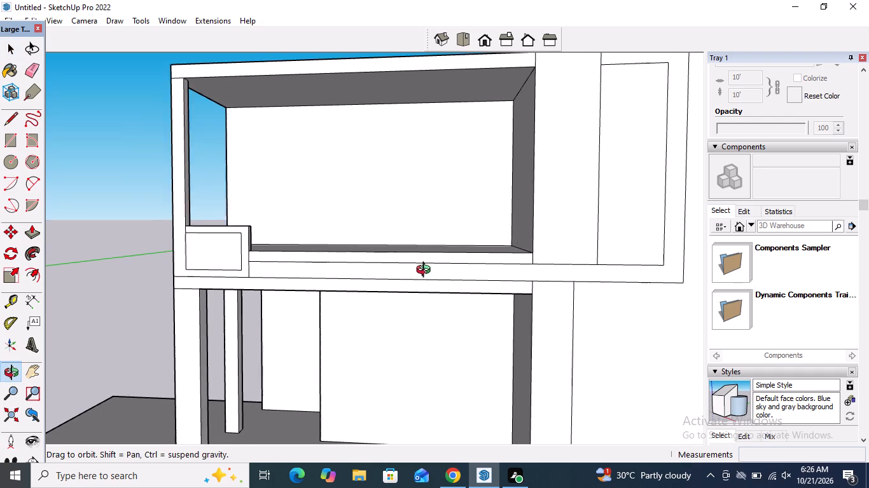
pyautogui.moveTo(426, 271); pyautogui.dragTo(431, 271, button='middle')
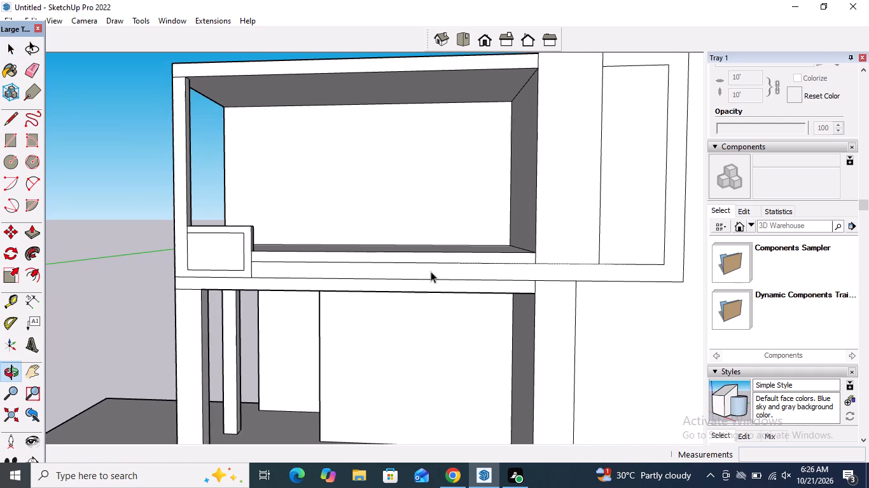
pyautogui.click(10, 112)
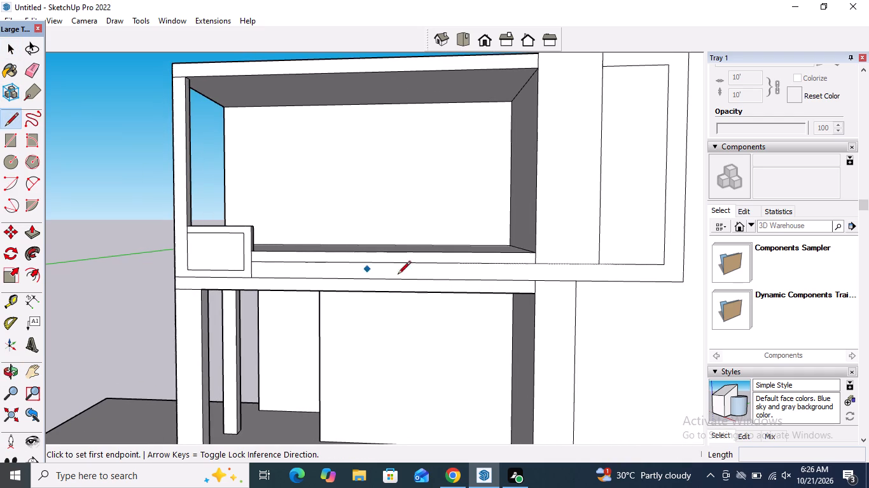
pyautogui.click(485, 266)
pyautogui.click(484, 281)
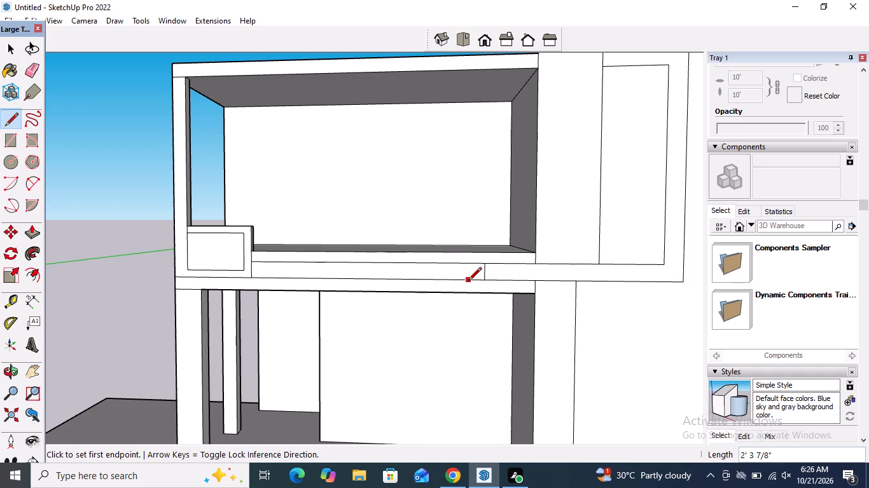
pyautogui.click(471, 281)
pyautogui.click(471, 266)
pyautogui.click(453, 264)
pyautogui.click(455, 276)
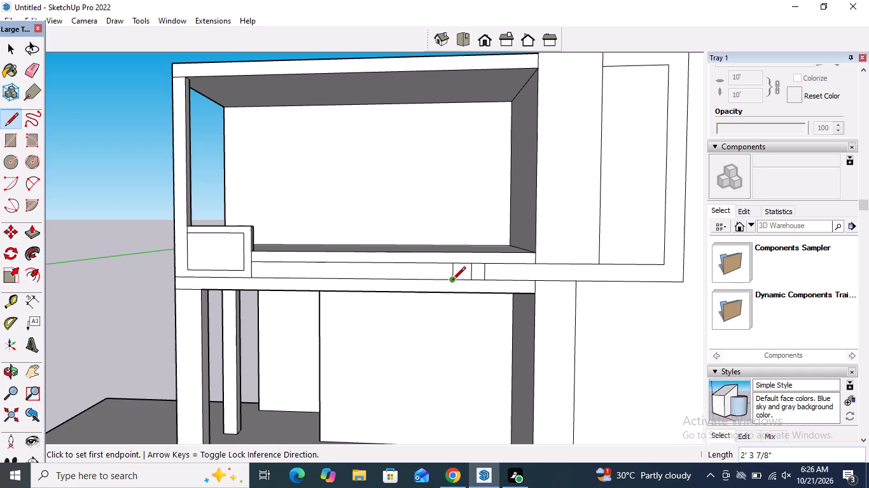
pyautogui.press('space')
# Copy the two vertical lines nearest the small frame about 19' 4 3/8" along the beam toward it, divided into 4 equal spacings.
pyautogui.click(469, 271)
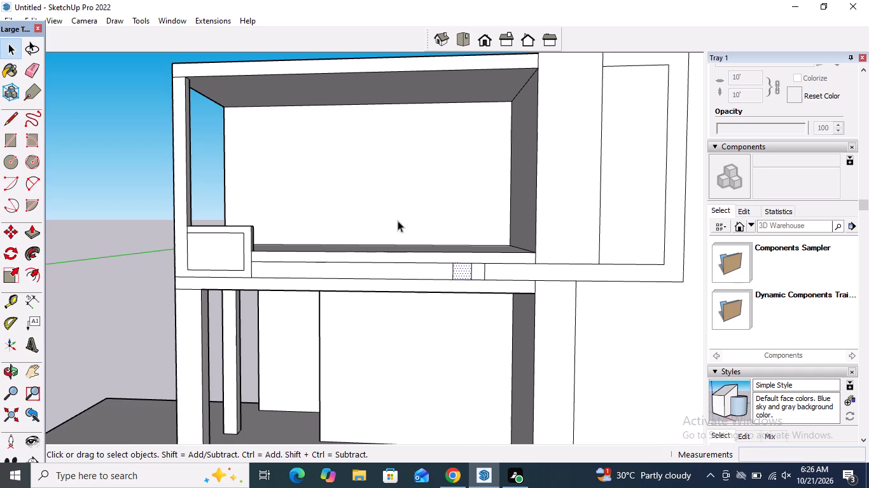
pyautogui.moveTo(122, 296); pyautogui.dragTo(134, 298)
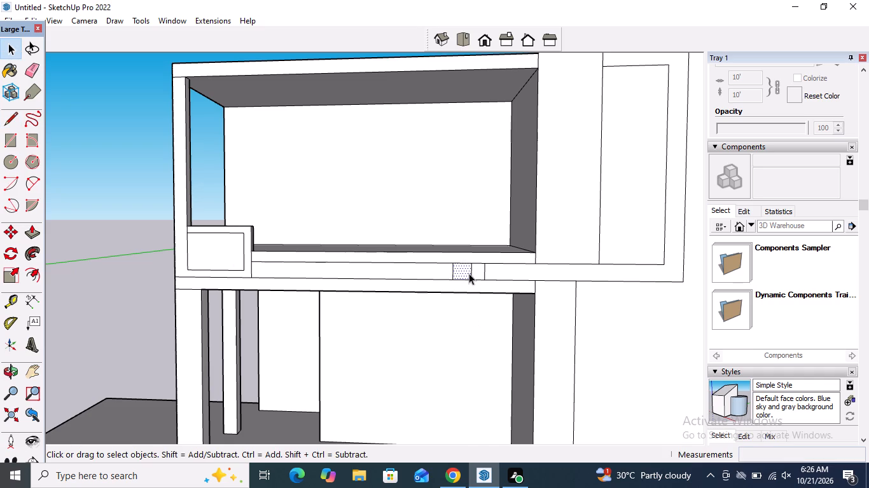
pyautogui.click(471, 271)
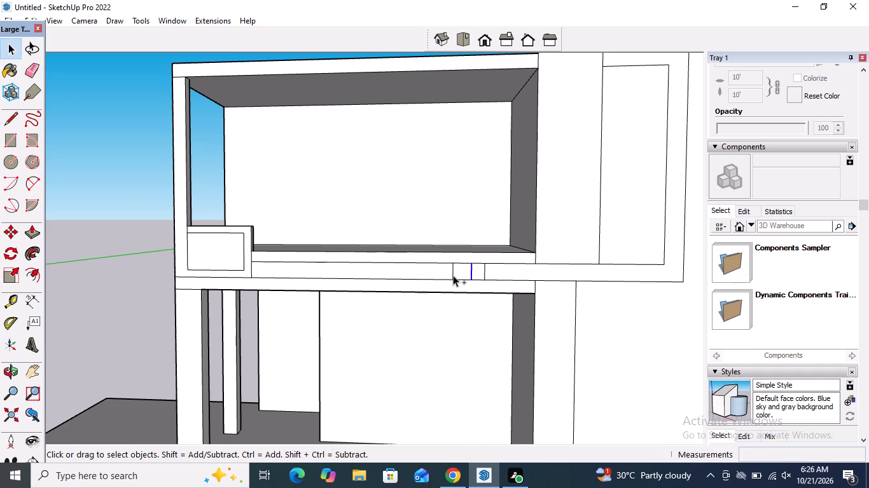
pyautogui.keyDown('ctrl'); pyautogui.click(453, 275); pyautogui.keyUp('ctrl')
pyautogui.press('m')
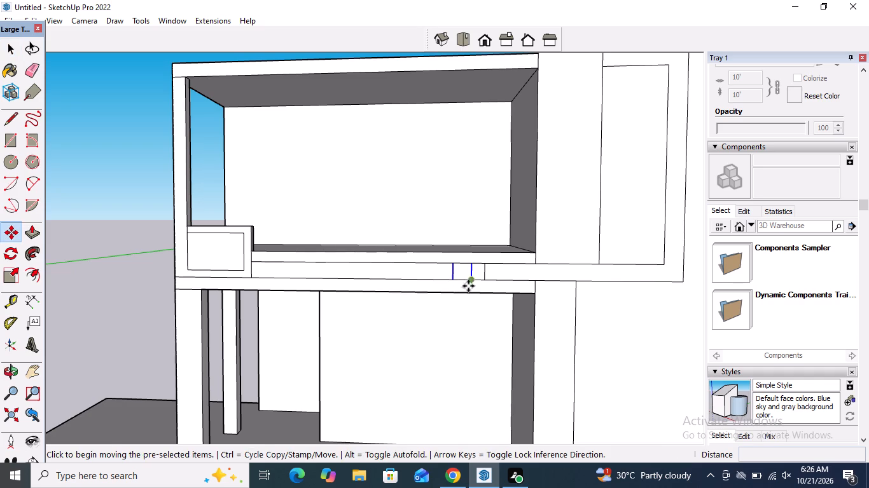
pyautogui.click(472, 279)
pyautogui.press('Return')
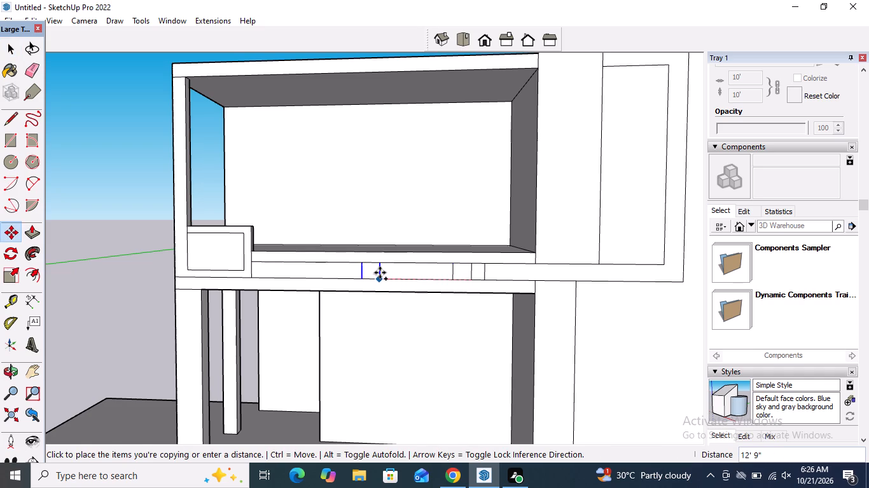
pyautogui.click(333, 274)
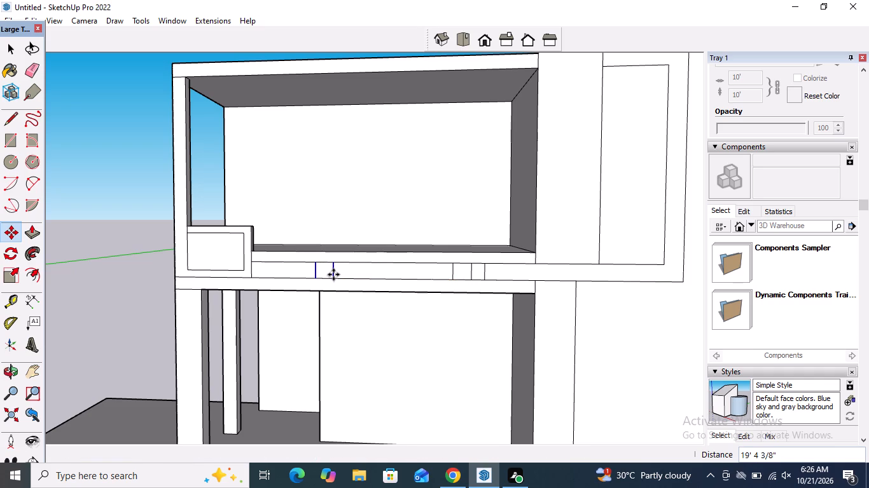
pyautogui.hotkey('shift', '/')
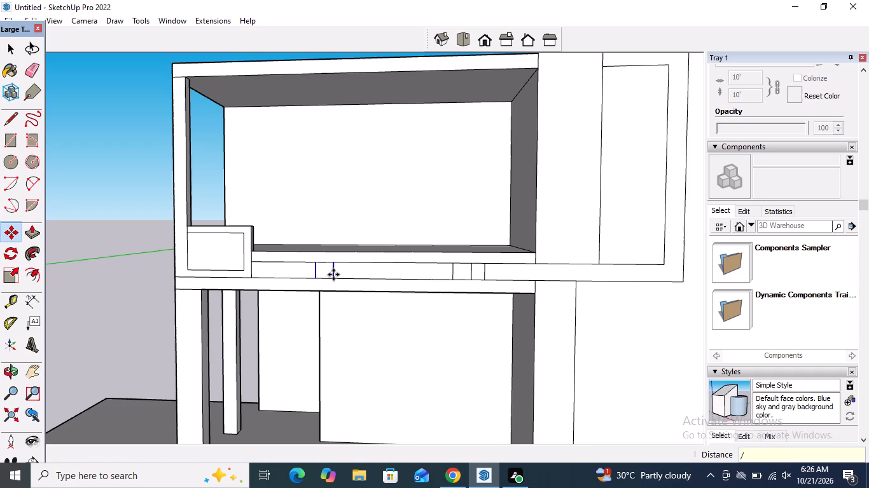
pyautogui.press('4')
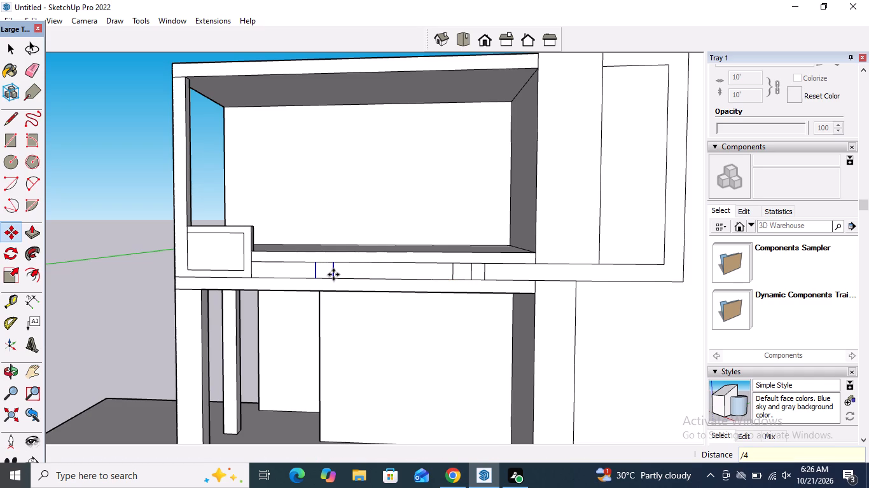
pyautogui.press('Return')
pyautogui.press('space')
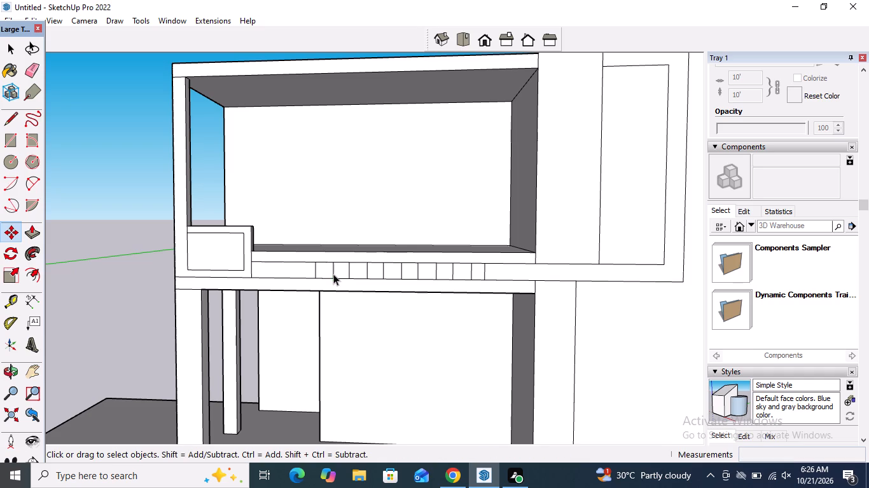
# Erase the short dividing edge on the top face of the small frame.
pyautogui.scroll(-2, 393, 315)
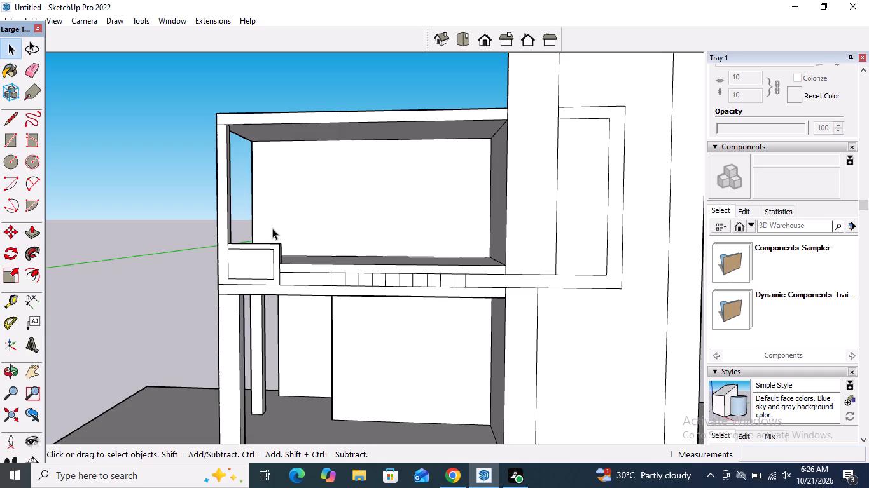
pyautogui.moveTo(272, 247); pyautogui.dragTo(281, 314, button='middle')
pyautogui.scroll(8, 256, 248)
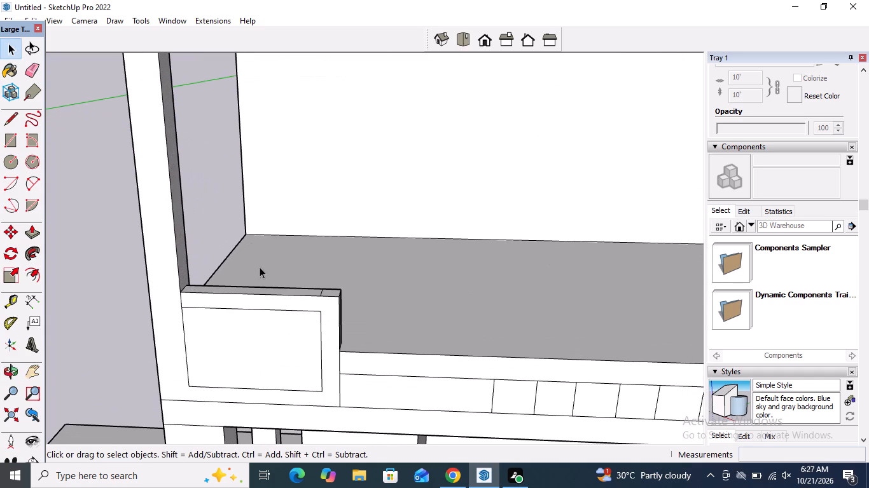
pyautogui.click(39, 67)
pyautogui.scroll(2, 309, 234)
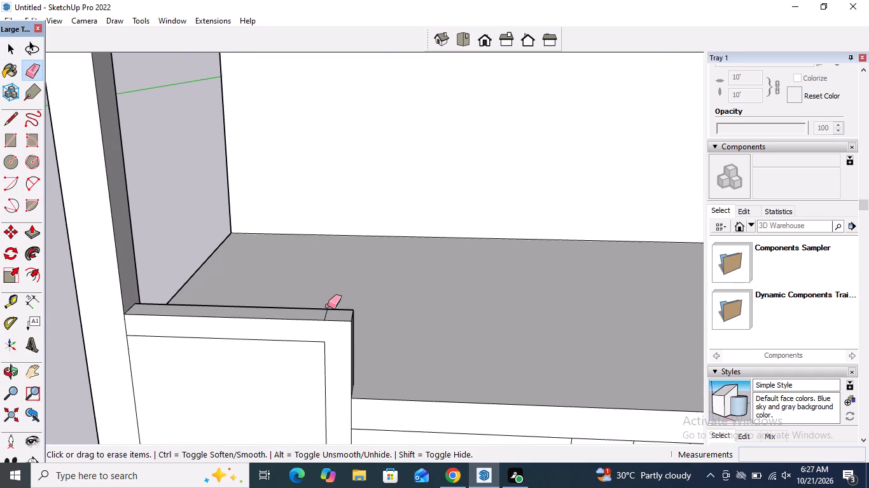
pyautogui.click(326, 316)
# Push/Pull the top face of the small frame upward to make the frame taller.
pyautogui.click(39, 236)
pyautogui.click(202, 306)
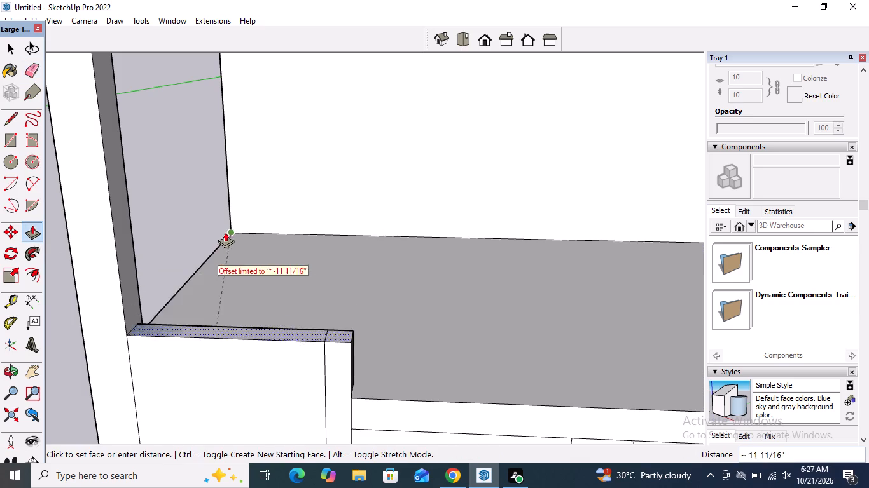
pyautogui.click(225, 210)
pyautogui.scroll(-4, 237, 244)
# Delete the inner panel face of the small frame so that it becomes an opening.
pyautogui.press('space')
pyautogui.click(264, 343)
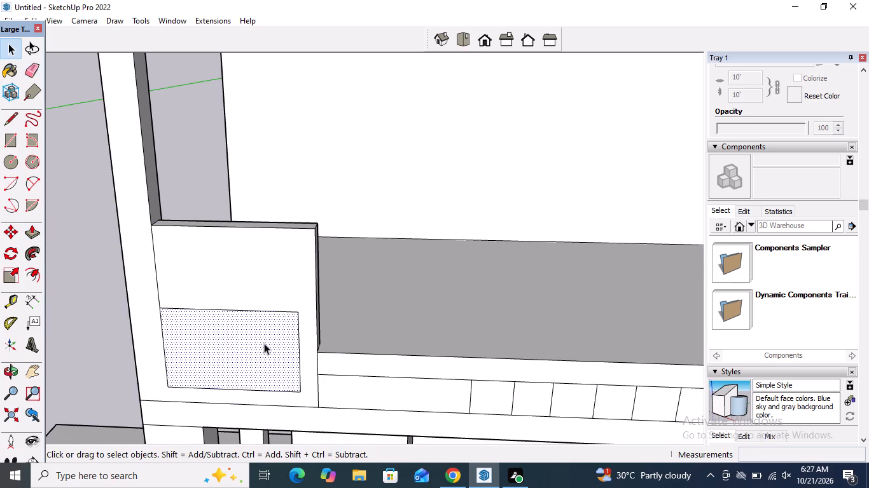
pyautogui.press('Delete')
pyautogui.moveTo(264, 334); pyautogui.dragTo(313, 197, button='middle')
pyautogui.scroll(2, 320, 189)
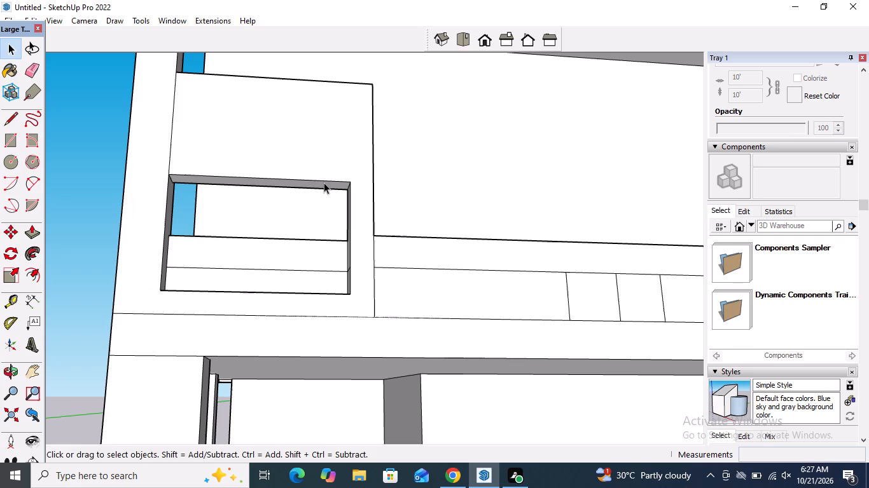
# Push/Pull the upper inner face of the frame opening upward by about 4' 3 7/8".
pyautogui.click(28, 231)
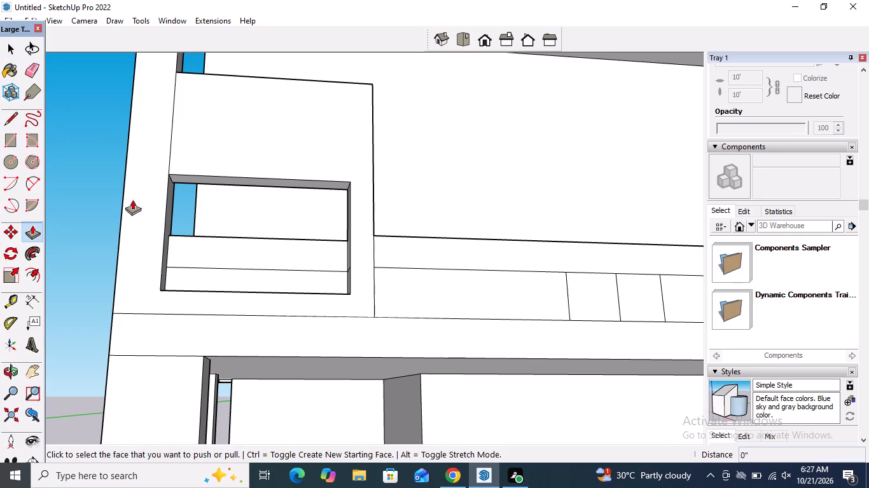
pyautogui.click(225, 179)
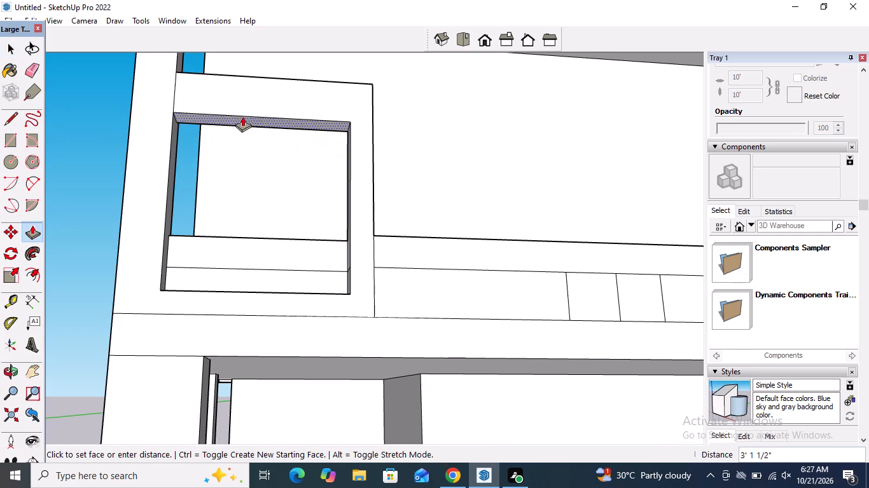
pyautogui.click(249, 96)
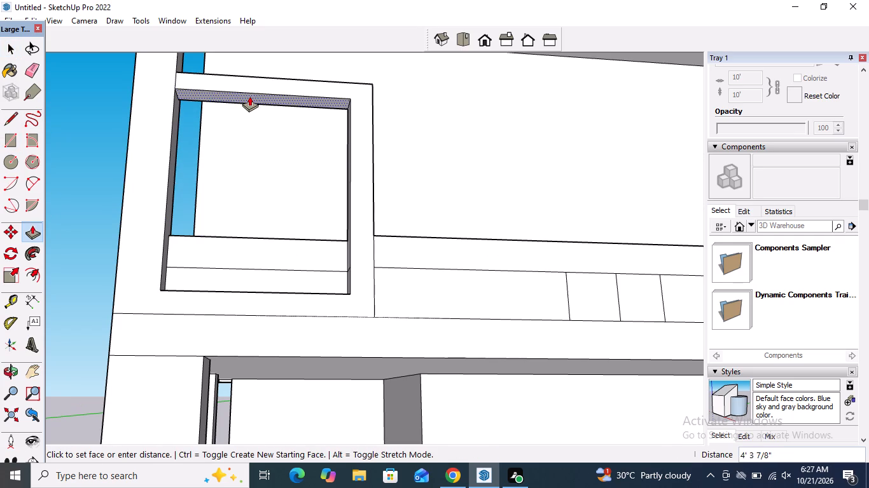
pyautogui.scroll(-4, 256, 203)
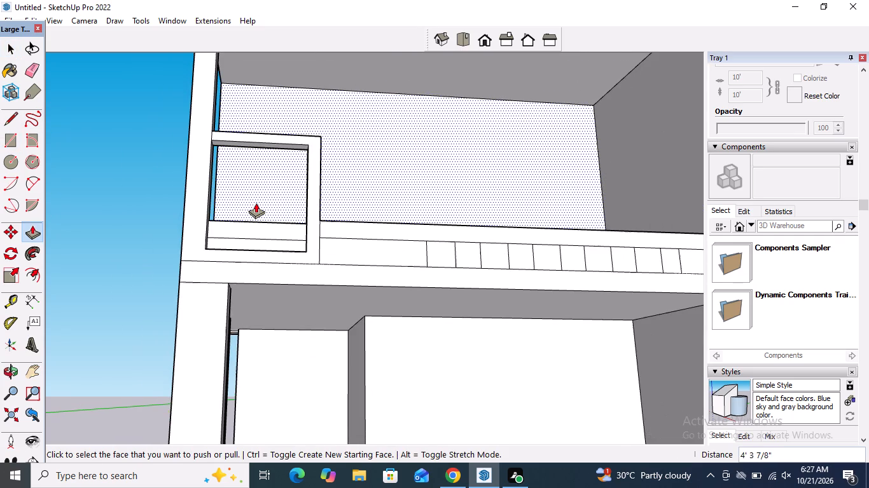
# Push/Pull the frame's outer side face away from the corner post by about 2' 5 9/16".
pyautogui.moveTo(311, 200); pyautogui.dragTo(158, 267, button='middle')
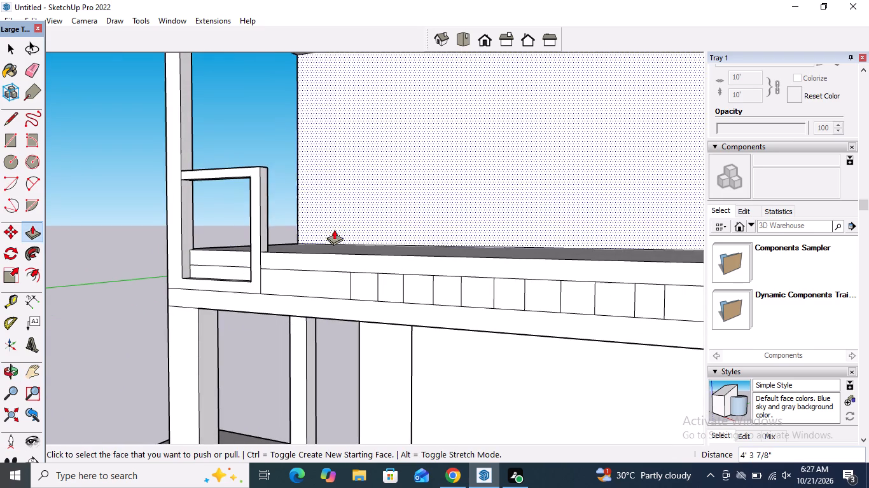
pyautogui.click(267, 214)
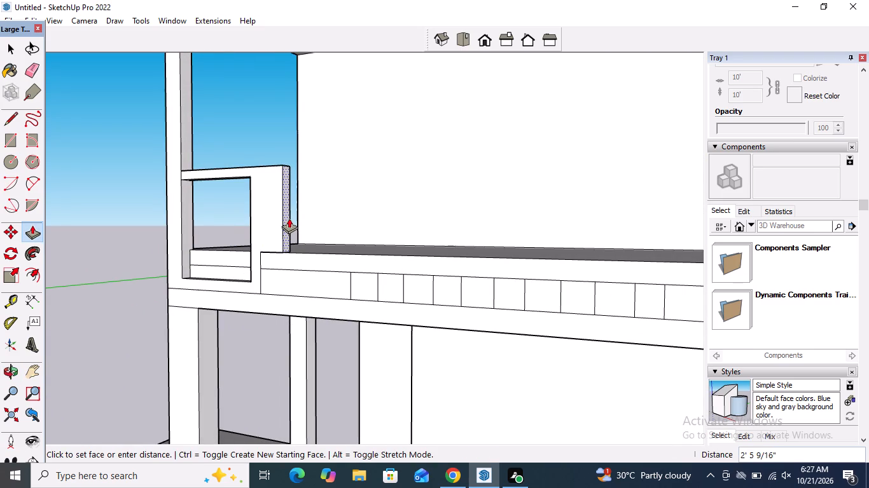
pyautogui.click(289, 218)
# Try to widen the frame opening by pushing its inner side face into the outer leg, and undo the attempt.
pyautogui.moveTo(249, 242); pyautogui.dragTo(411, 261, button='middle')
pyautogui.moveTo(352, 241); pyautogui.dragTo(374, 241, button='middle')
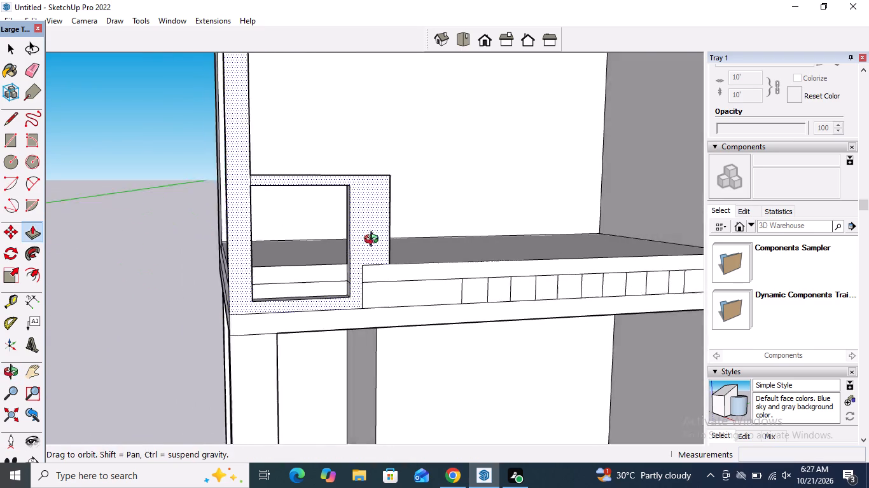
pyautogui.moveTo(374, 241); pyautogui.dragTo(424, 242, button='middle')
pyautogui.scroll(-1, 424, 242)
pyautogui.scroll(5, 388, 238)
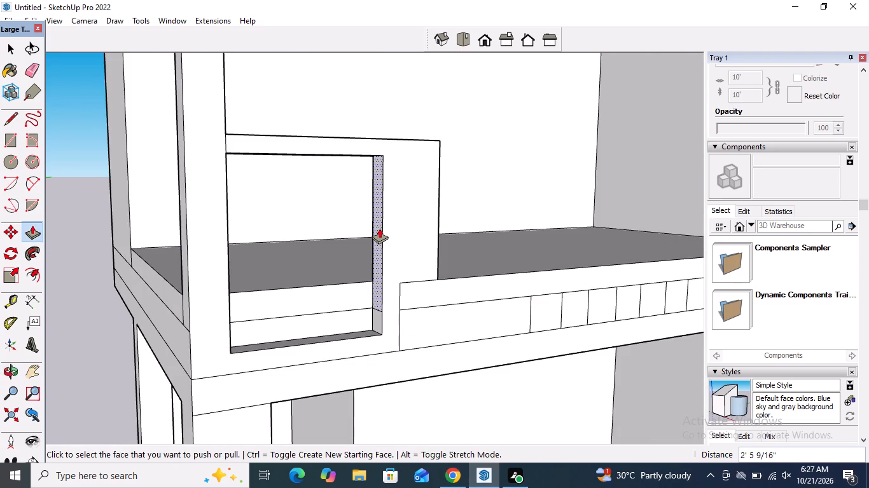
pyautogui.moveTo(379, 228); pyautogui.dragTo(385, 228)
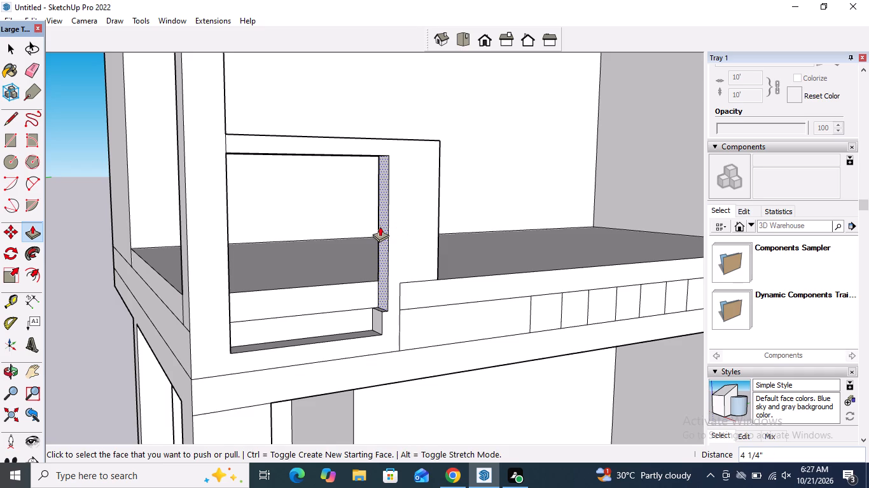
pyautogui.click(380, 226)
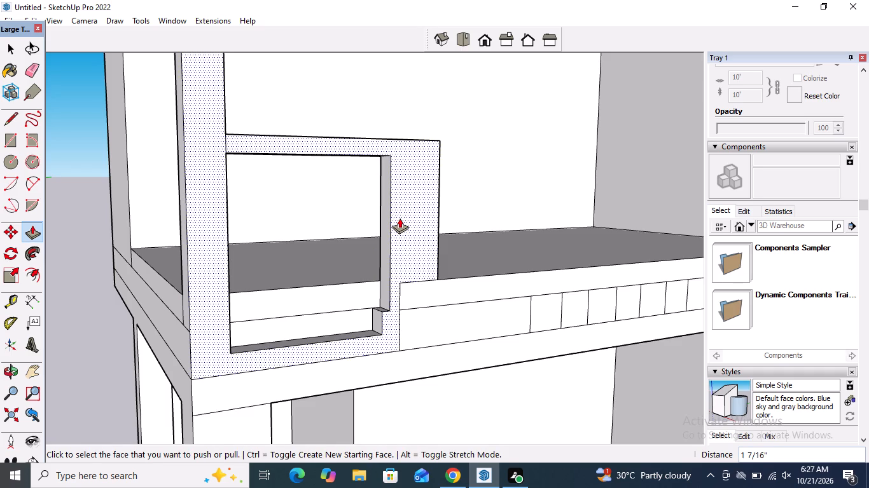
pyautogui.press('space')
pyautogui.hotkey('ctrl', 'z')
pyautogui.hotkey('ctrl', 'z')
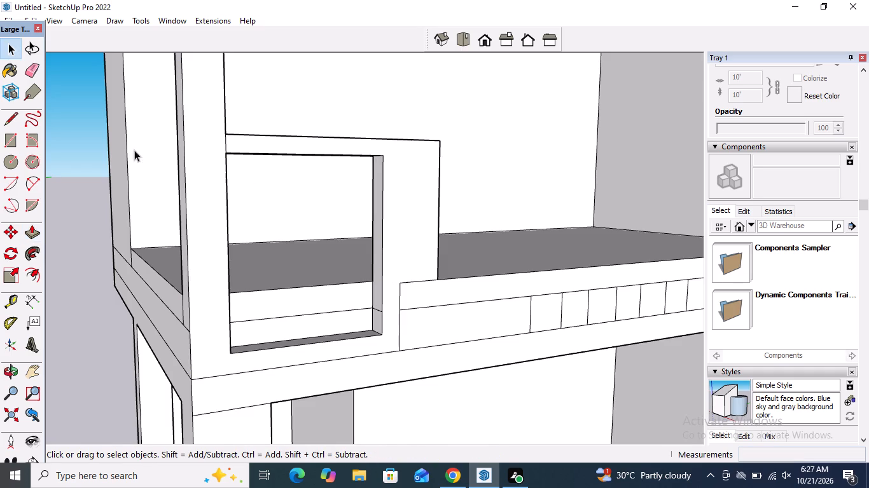
# Push/Pull the opening's inner side face 1' 1 1/4" into the leg away from the corner post.
pyautogui.click(29, 236)
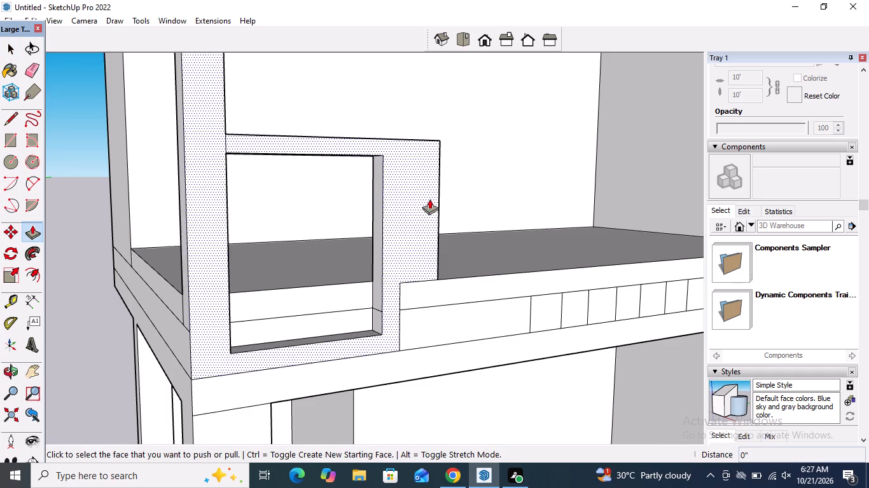
pyautogui.click(375, 199)
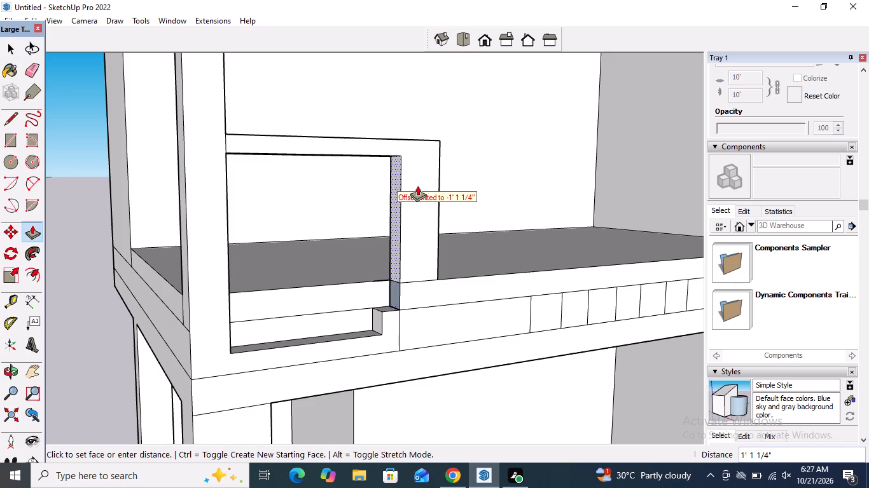
pyautogui.click(417, 185)
# Push/Pull the remaining lower part of the opening's inner side flush with the recessed face above it.
pyautogui.moveTo(410, 287); pyautogui.dragTo(340, 276, button='middle')
pyautogui.scroll(6, 335, 312)
pyautogui.moveTo(336, 309); pyautogui.dragTo(389, 322, button='middle')
pyautogui.scroll(-2, 373, 325)
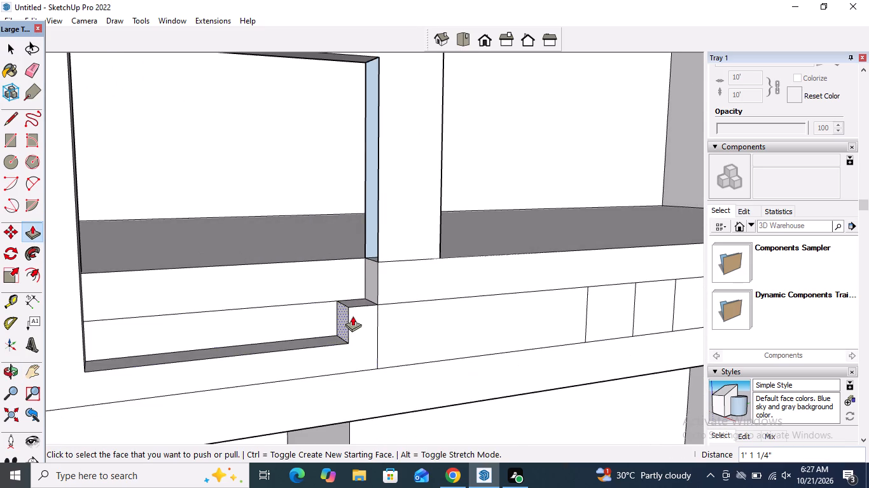
pyautogui.click(338, 318)
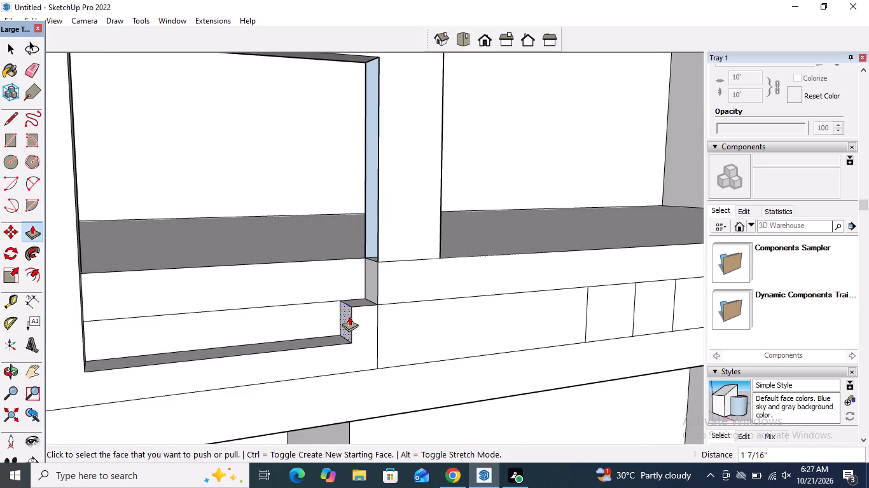
pyautogui.click(349, 315)
pyautogui.click(380, 311)
# Draw a line between the two top corners of the opening's inner side face, closing it against the frame's top bar.
pyautogui.scroll(-2, 363, 308)
pyautogui.moveTo(375, 299); pyautogui.dragTo(461, 253, button='middle')
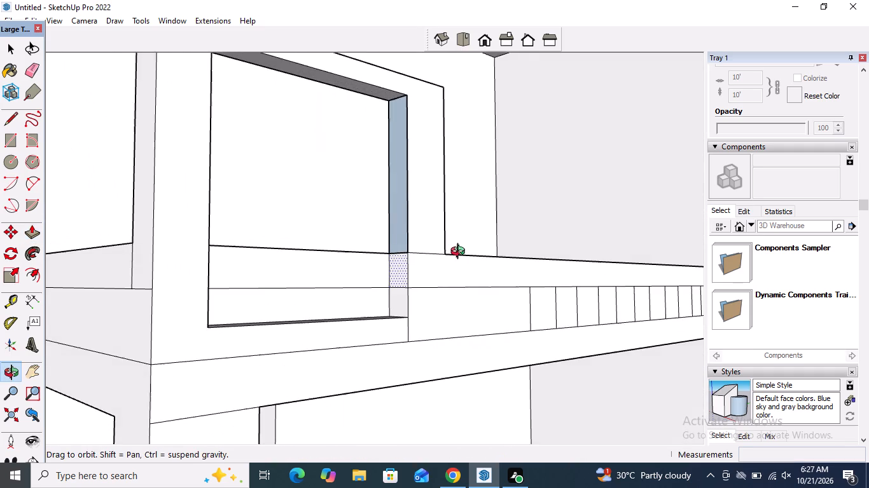
pyautogui.moveTo(461, 253); pyautogui.dragTo(462, 250, button='middle')
pyautogui.click(18, 121)
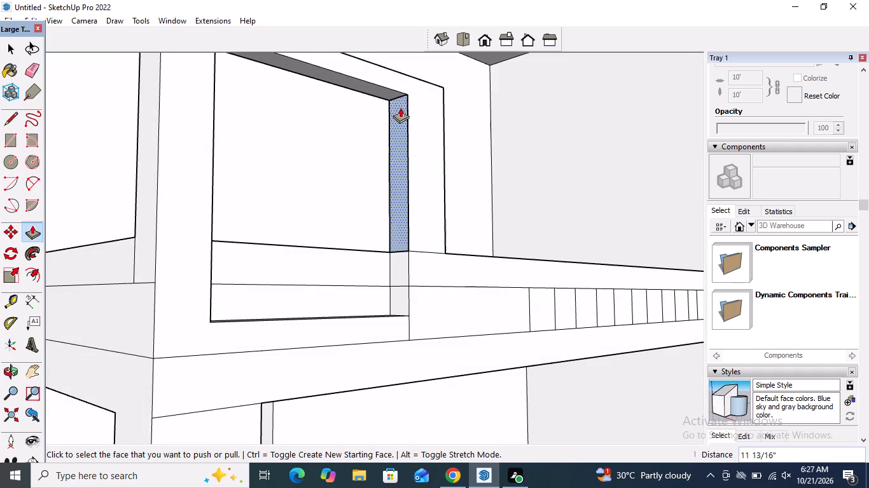
pyautogui.click(11, 118)
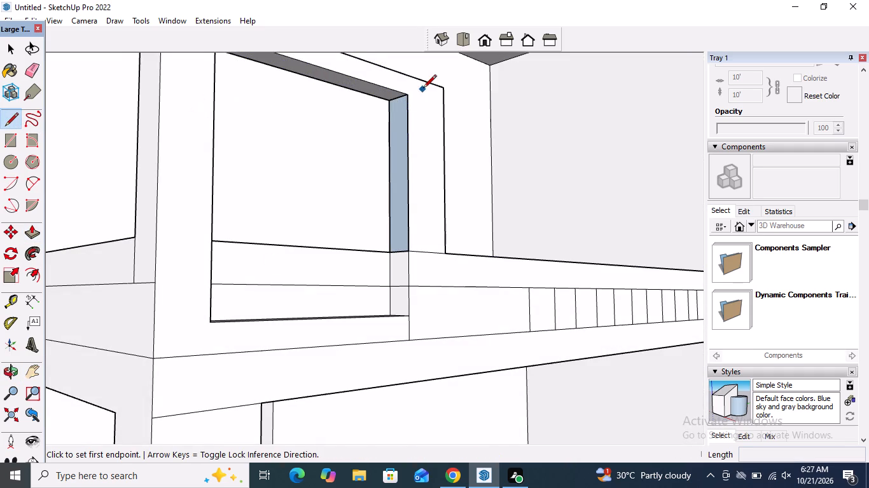
pyautogui.click(386, 104)
pyautogui.click(407, 98)
pyautogui.press('space')
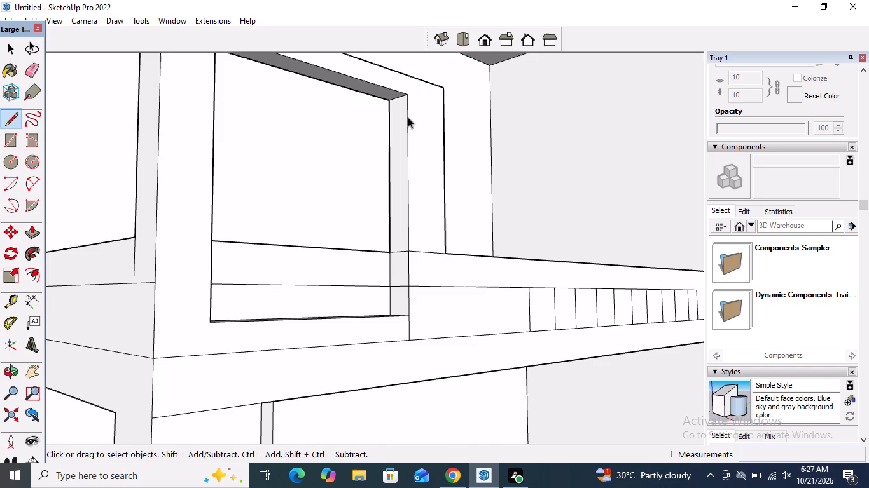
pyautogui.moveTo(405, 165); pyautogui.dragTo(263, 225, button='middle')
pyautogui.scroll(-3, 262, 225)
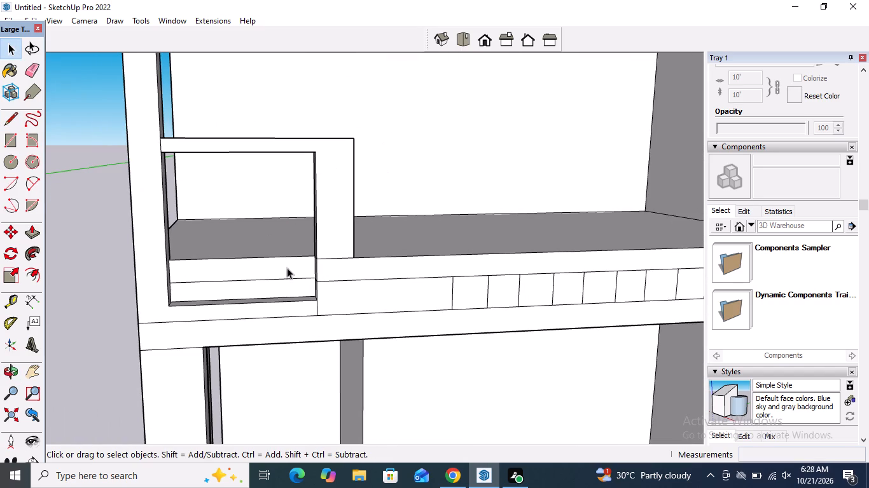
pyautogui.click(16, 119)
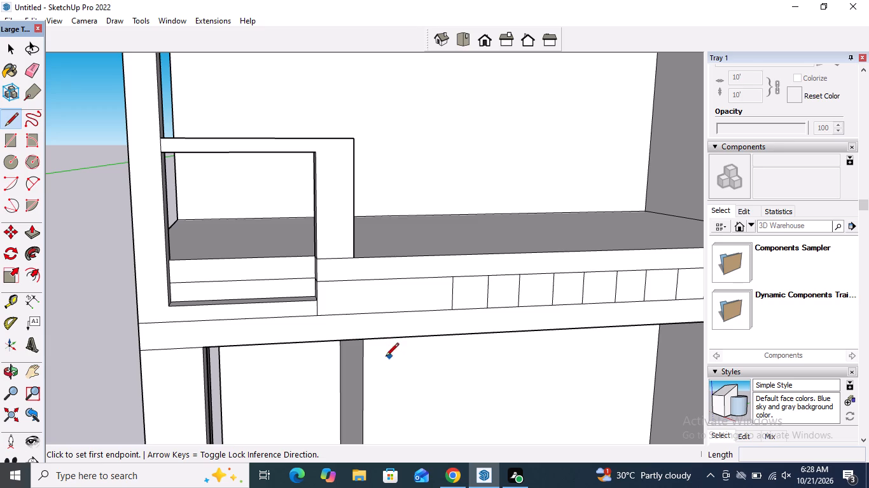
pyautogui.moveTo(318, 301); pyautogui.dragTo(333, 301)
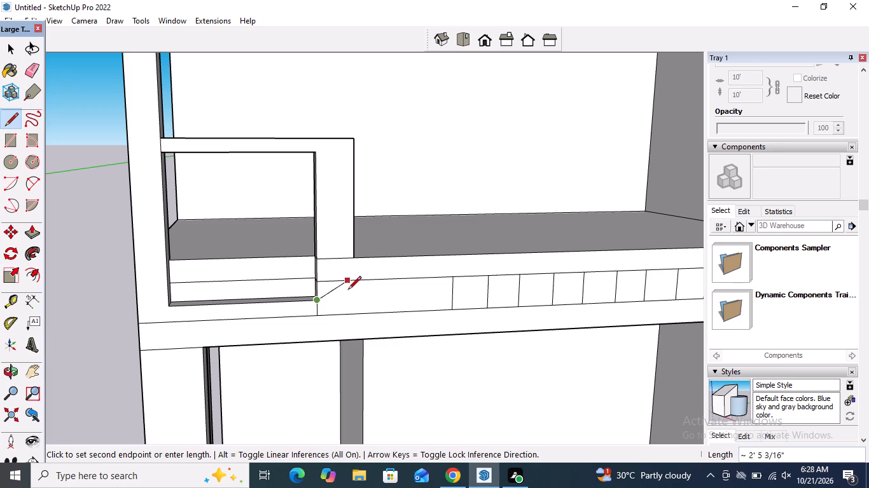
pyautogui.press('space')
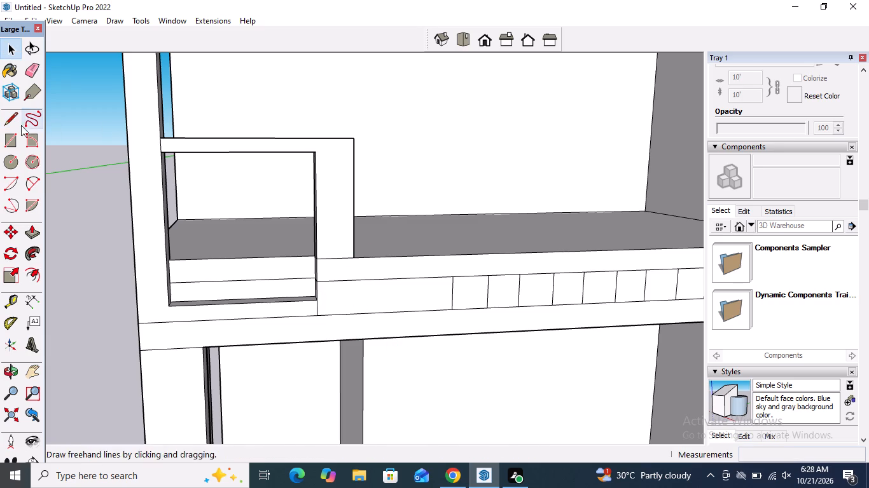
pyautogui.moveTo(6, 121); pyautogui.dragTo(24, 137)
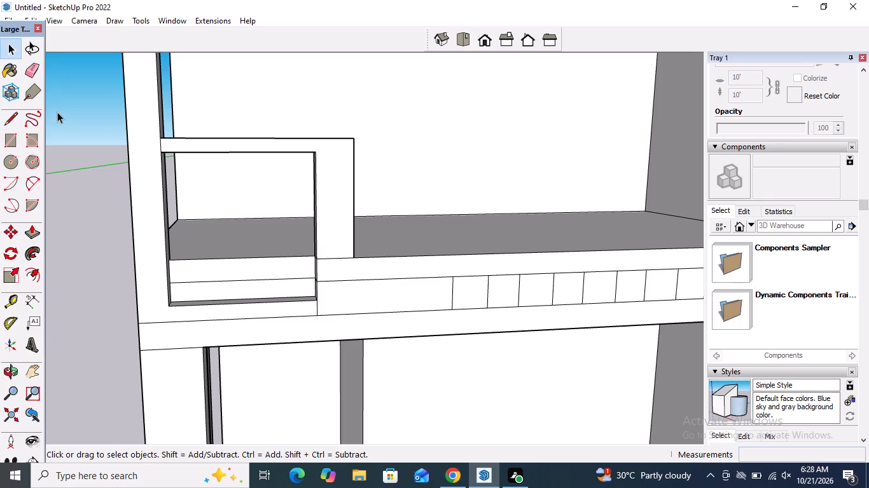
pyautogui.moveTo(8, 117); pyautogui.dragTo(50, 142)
# Extend the leg's outer edge about 2' 9 9/16" down the beam face and draw a line back to the opening's lower corner.
pyautogui.click(8, 121)
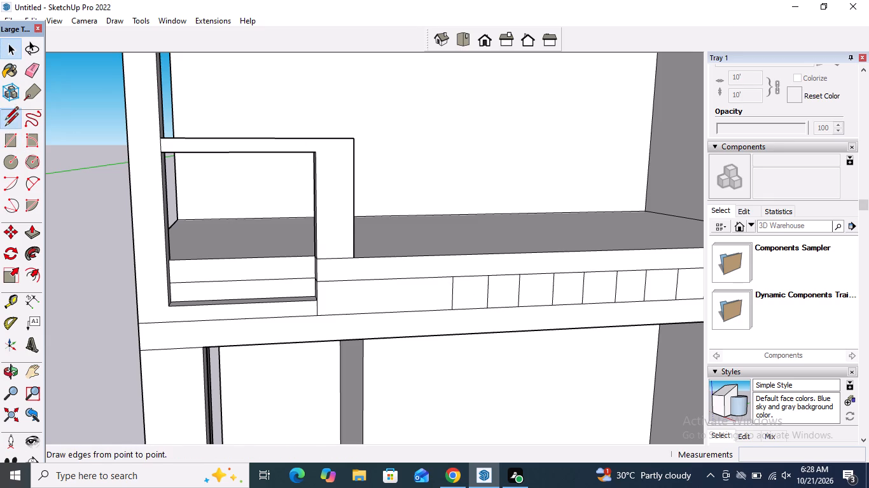
pyautogui.click(351, 259)
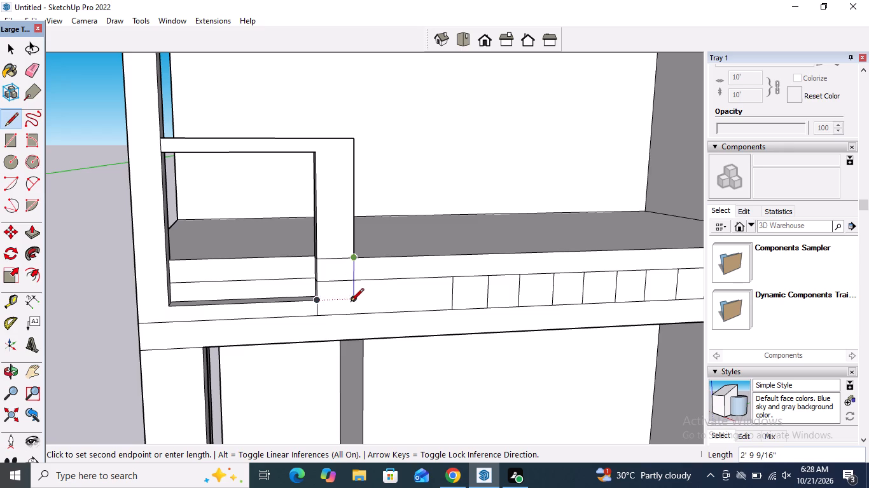
pyautogui.click(351, 301)
pyautogui.click(313, 303)
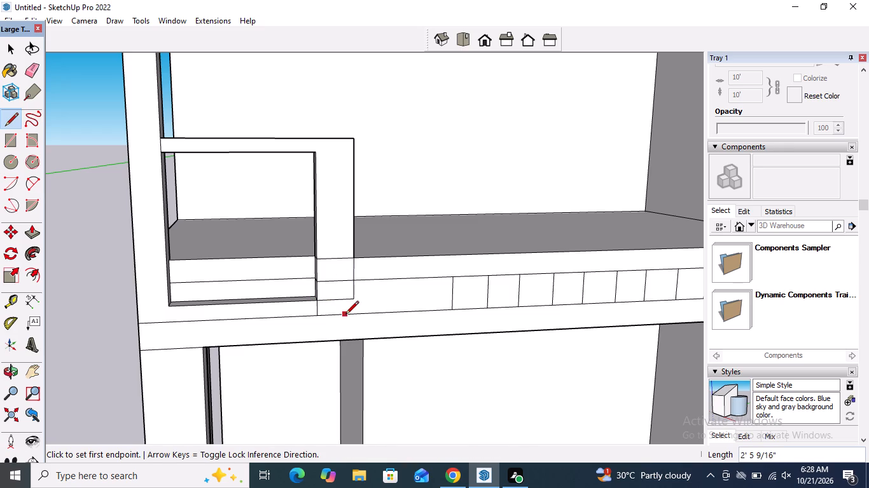
pyautogui.press('space')
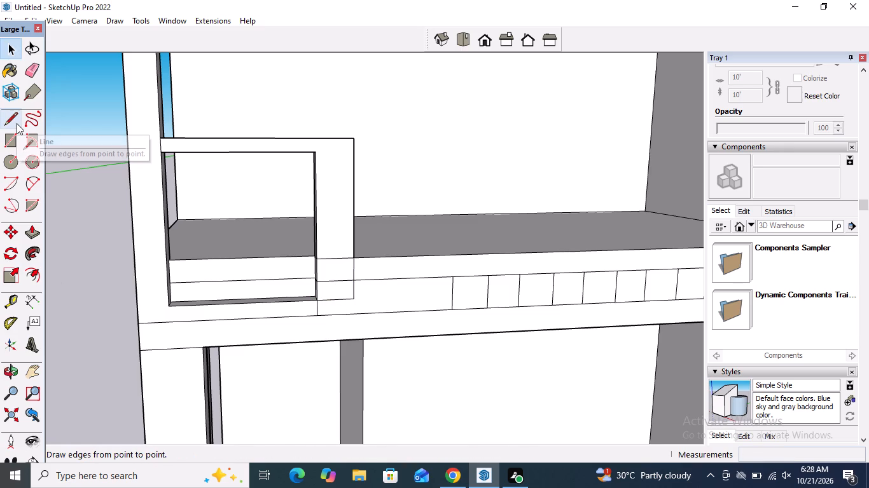
# Erase the leftover horizontal edges crossing the frame leg's front and inner faces and the short vertical edge below the opening's lower corner.
pyautogui.click(30, 70)
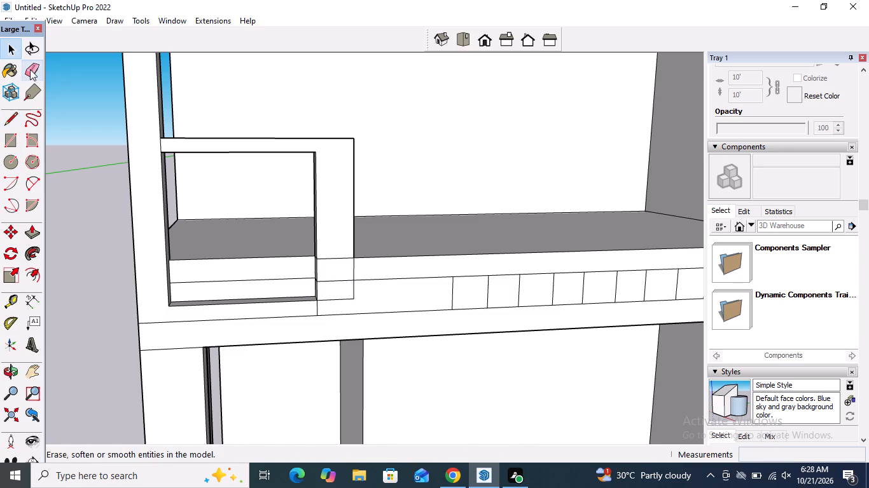
pyautogui.click(333, 257)
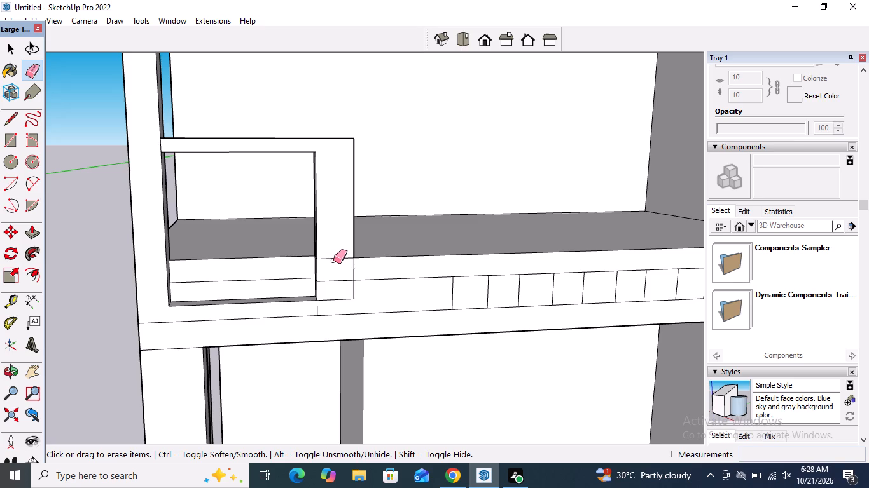
pyautogui.click(334, 258)
pyautogui.moveTo(318, 262); pyautogui.dragTo(438, 272, button='middle')
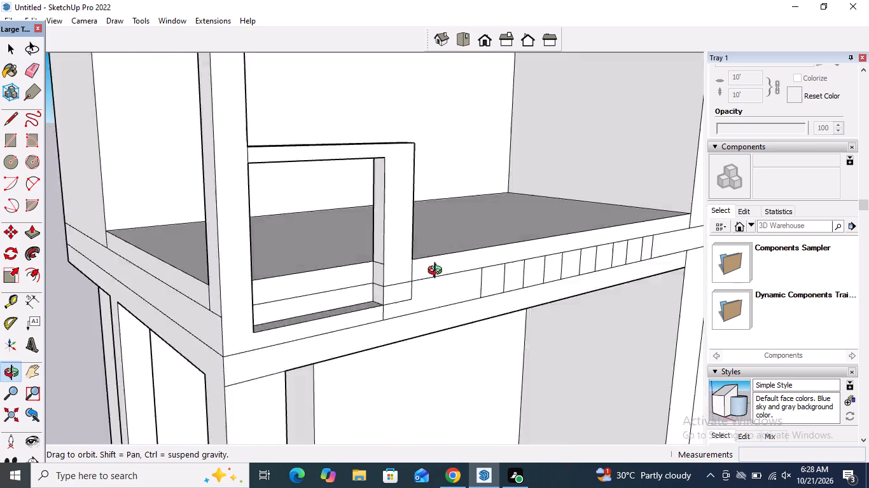
pyautogui.moveTo(438, 272); pyautogui.dragTo(482, 277, button='middle')
pyautogui.scroll(3, 420, 276)
pyautogui.click(404, 260)
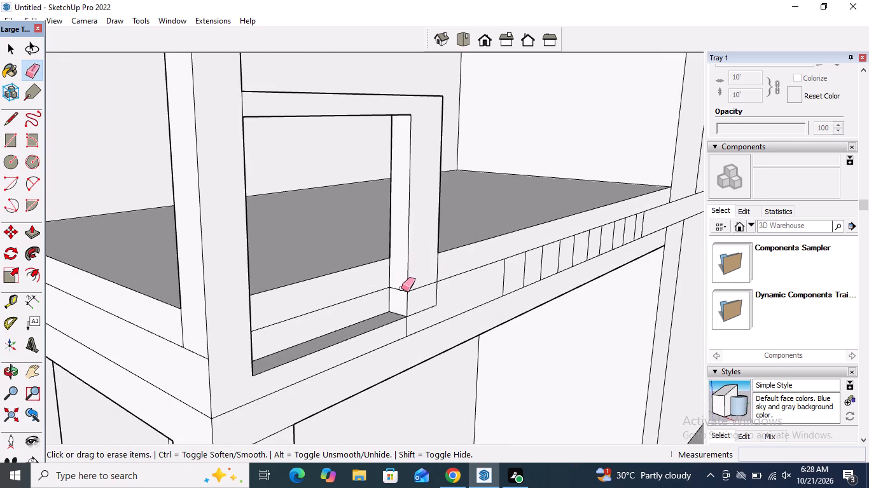
pyautogui.click(400, 291)
pyautogui.click(416, 288)
pyautogui.click(407, 326)
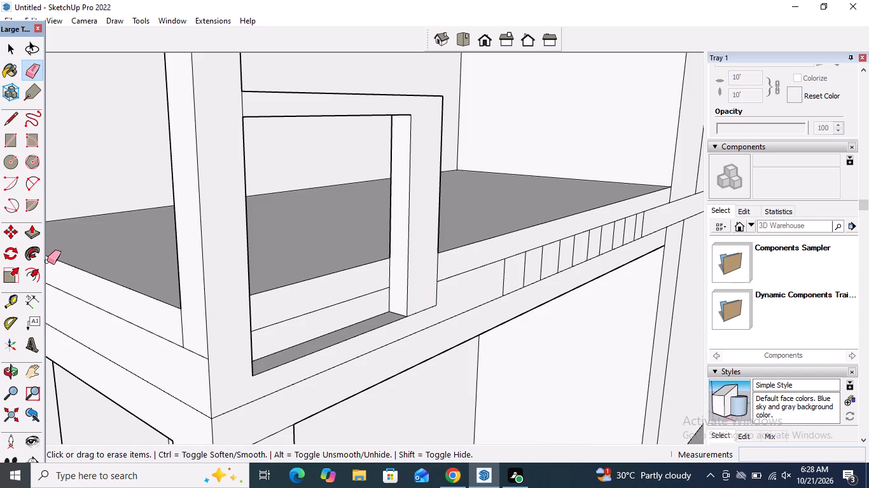
# Push/Pull the opening's inner side face 1' 2 13/16" into the leg away from the corner post, and again slightly further.
pyautogui.click(35, 231)
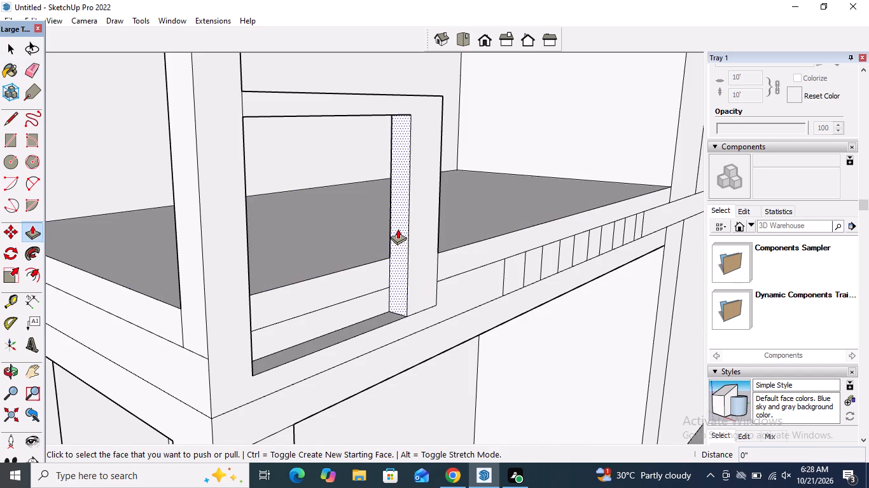
pyautogui.click(398, 229)
pyautogui.click(413, 224)
pyautogui.moveTo(396, 236); pyautogui.dragTo(365, 239, button='middle')
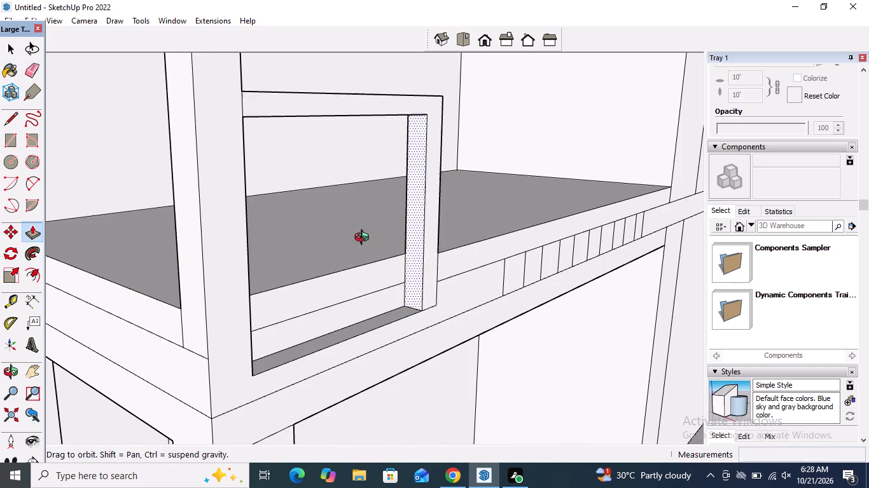
pyautogui.moveTo(365, 239); pyautogui.dragTo(254, 224, button='middle')
pyautogui.moveTo(342, 225); pyautogui.dragTo(410, 228, button='middle')
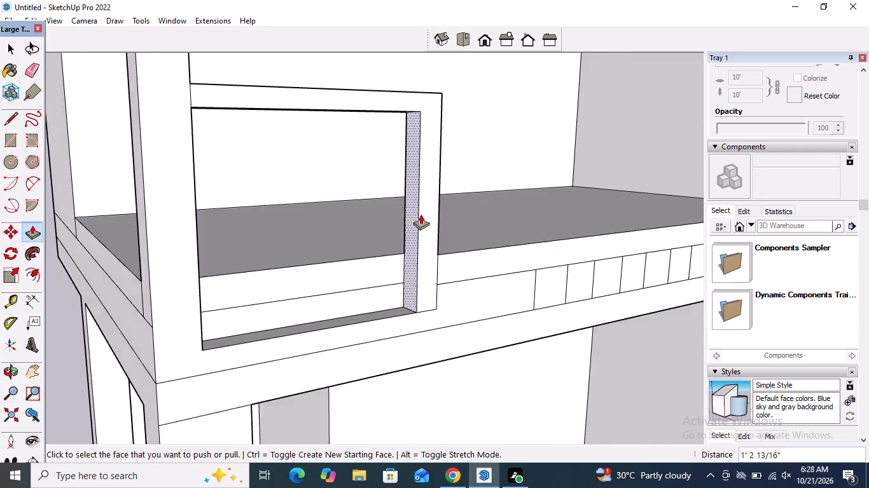
pyautogui.scroll(4, 428, 205)
pyautogui.click(401, 208)
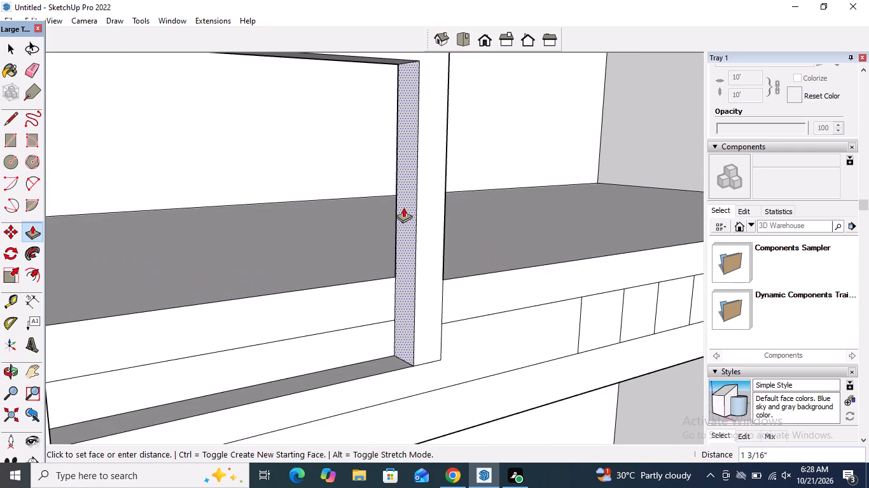
pyautogui.click(405, 206)
pyautogui.press('space')
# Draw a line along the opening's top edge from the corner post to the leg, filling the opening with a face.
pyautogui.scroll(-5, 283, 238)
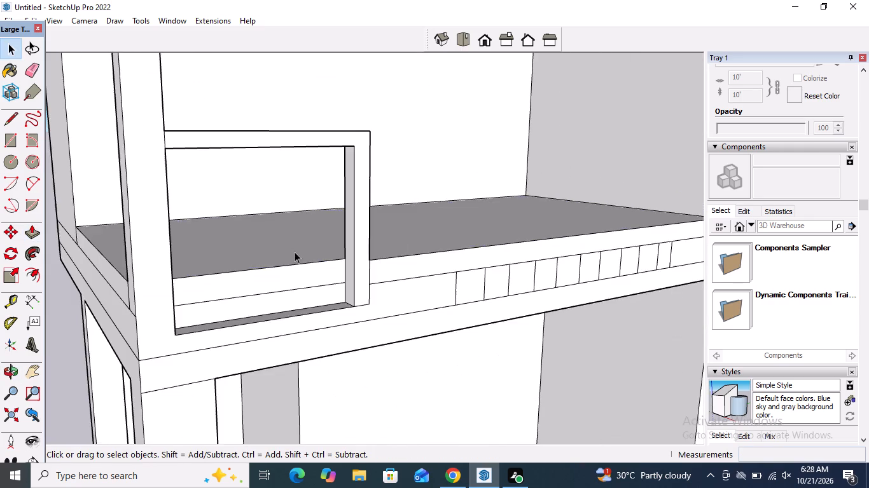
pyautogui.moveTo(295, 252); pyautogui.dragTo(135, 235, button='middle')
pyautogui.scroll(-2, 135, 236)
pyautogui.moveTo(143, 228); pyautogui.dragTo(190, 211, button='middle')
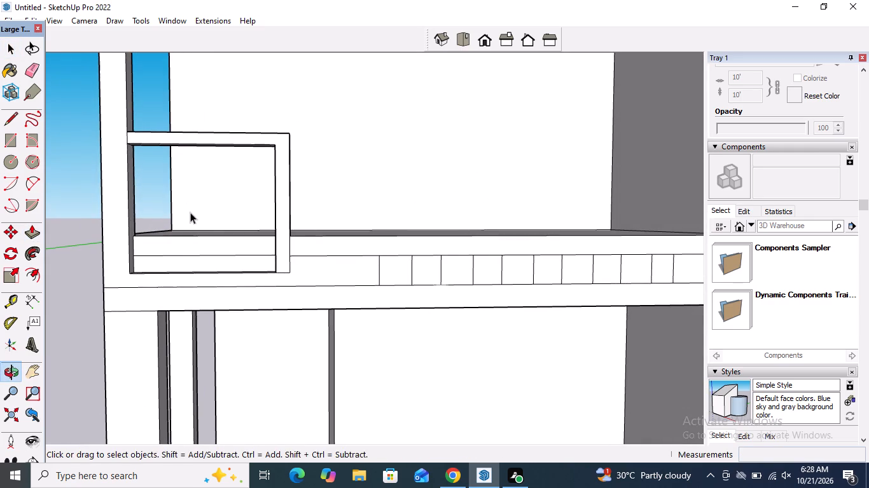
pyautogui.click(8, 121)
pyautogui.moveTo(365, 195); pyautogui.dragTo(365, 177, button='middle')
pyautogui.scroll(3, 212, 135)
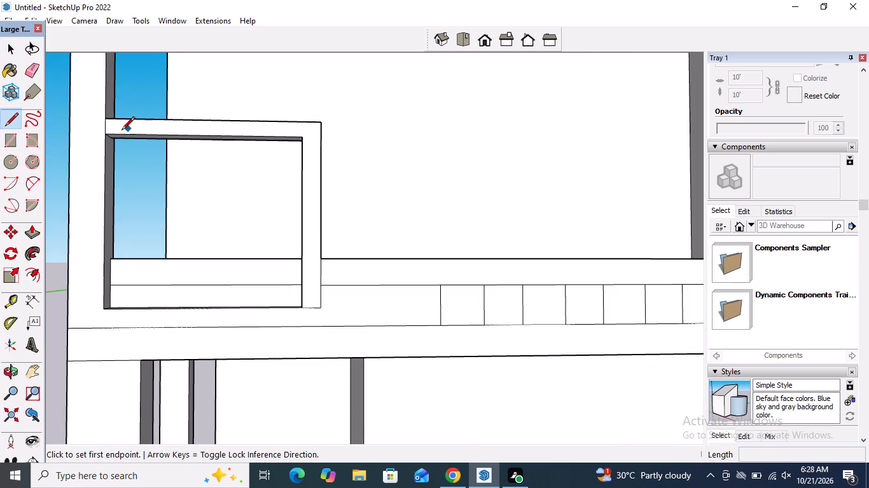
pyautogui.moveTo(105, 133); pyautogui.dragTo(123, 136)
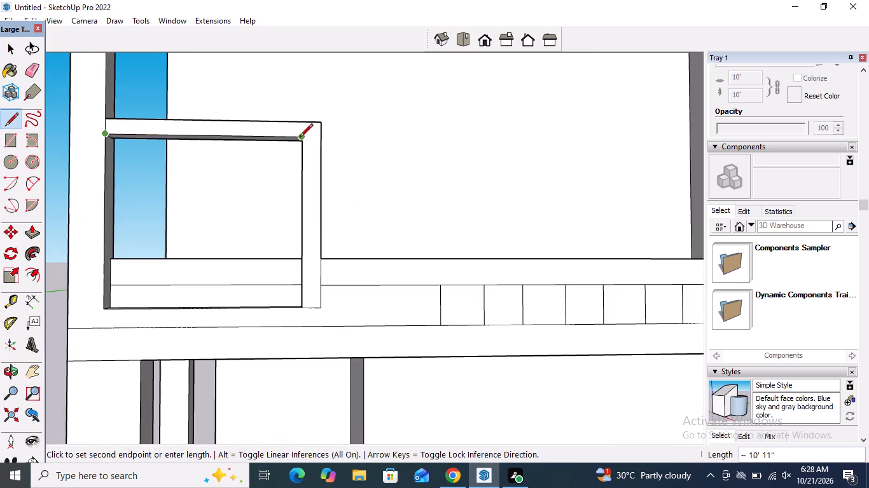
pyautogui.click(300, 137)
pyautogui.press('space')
# Erase the upper band line on the beam between the frame and the first divider, and above the second division.
pyautogui.scroll(-3, 279, 241)
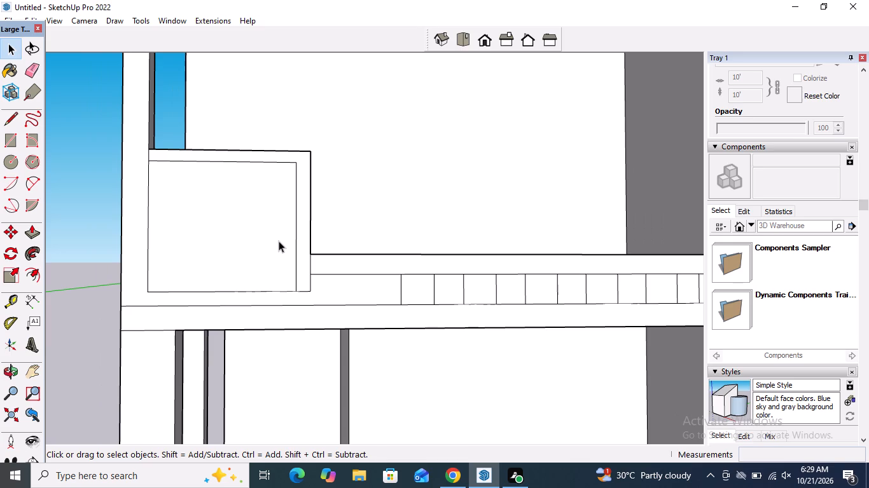
pyautogui.scroll(-4, 279, 241)
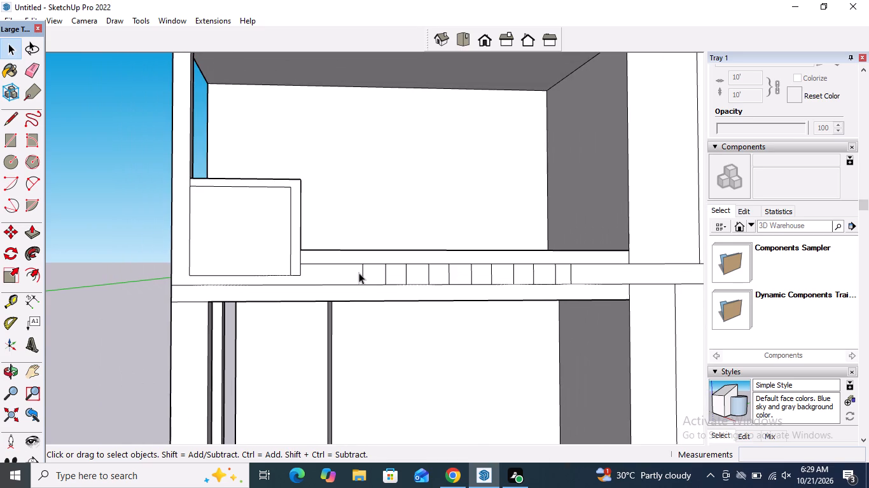
pyautogui.scroll(-2, 343, 271)
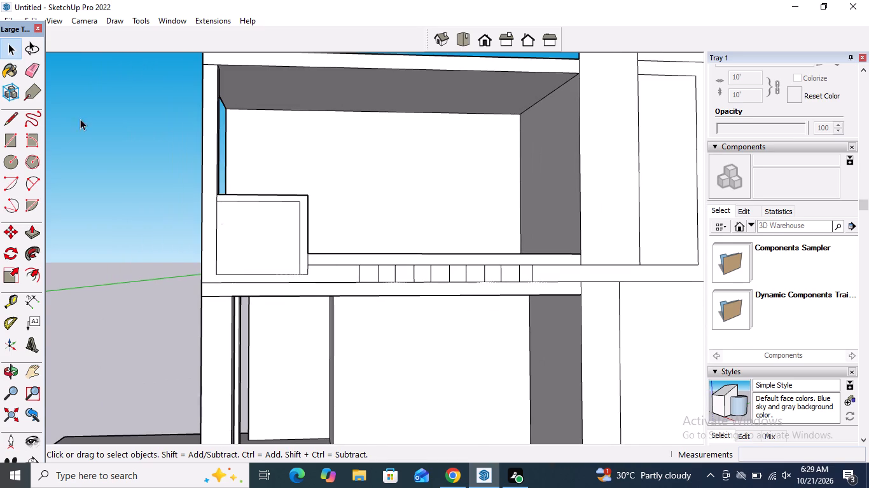
pyautogui.click(29, 70)
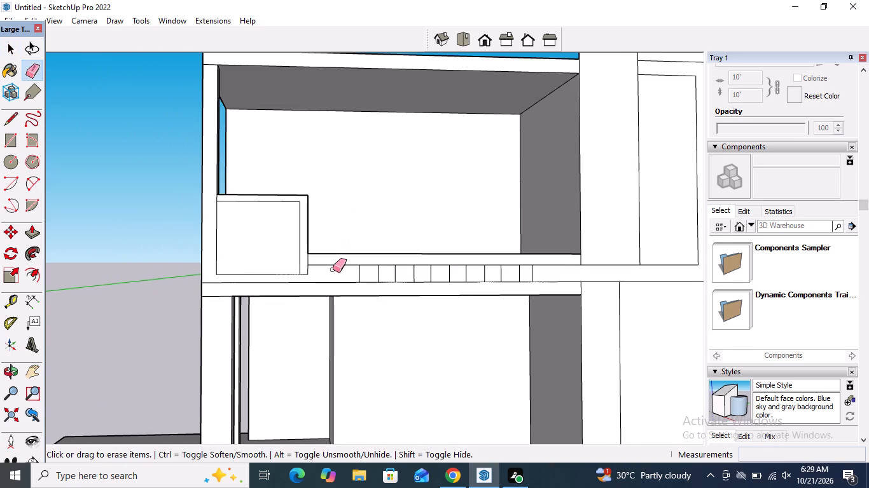
pyautogui.click(331, 264)
pyautogui.scroll(2, 392, 270)
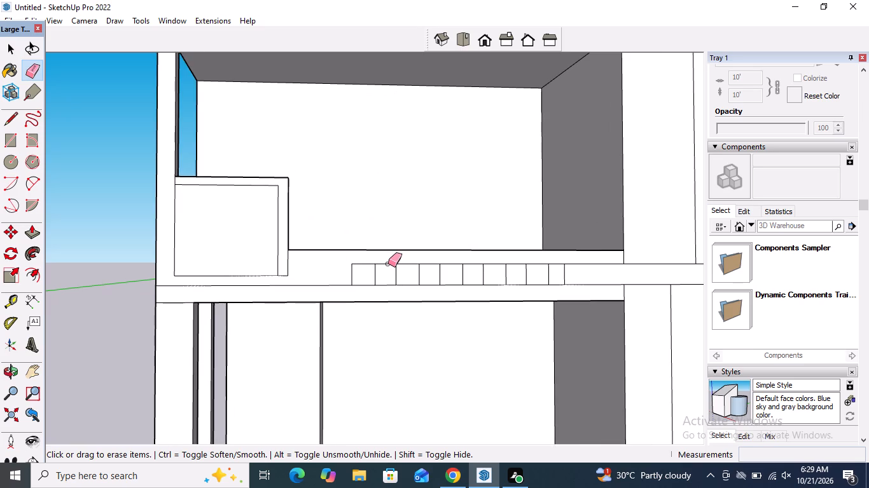
pyautogui.click(388, 264)
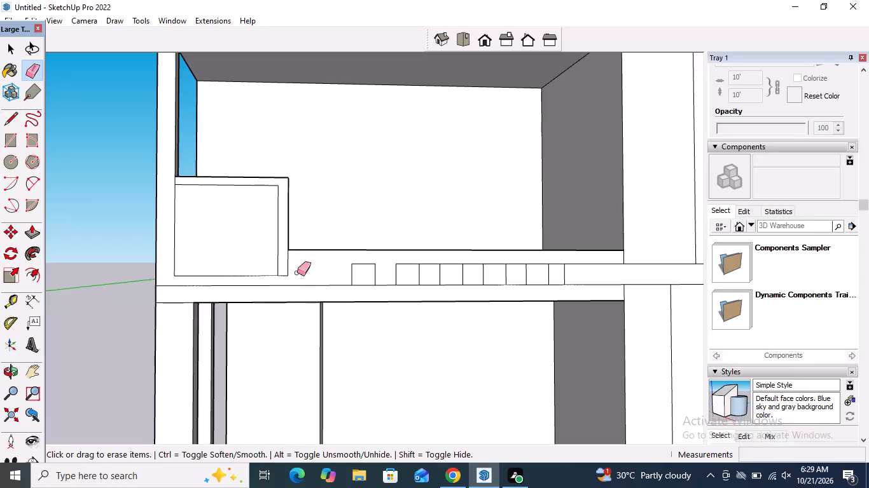
# Extend the leg's outer edge 1' 1/2" down to the beam's lower line and erase the short edge across the leg's foot.
pyautogui.click(2, 121)
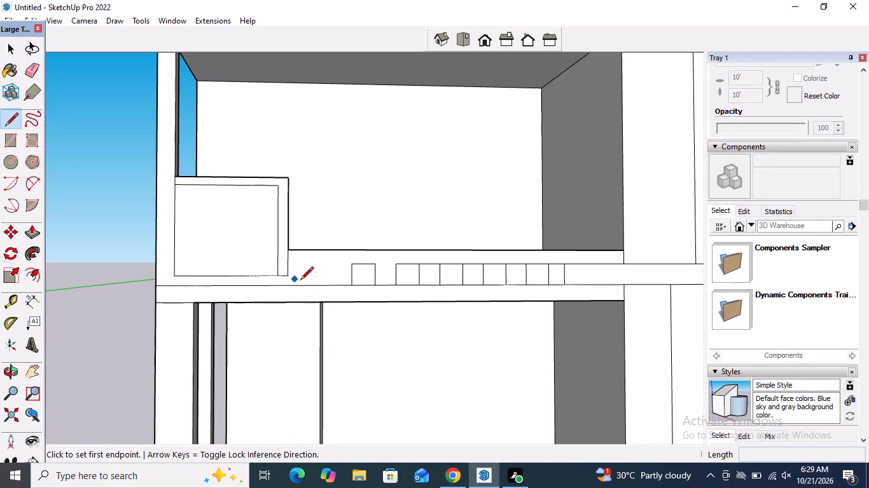
pyautogui.click(287, 276)
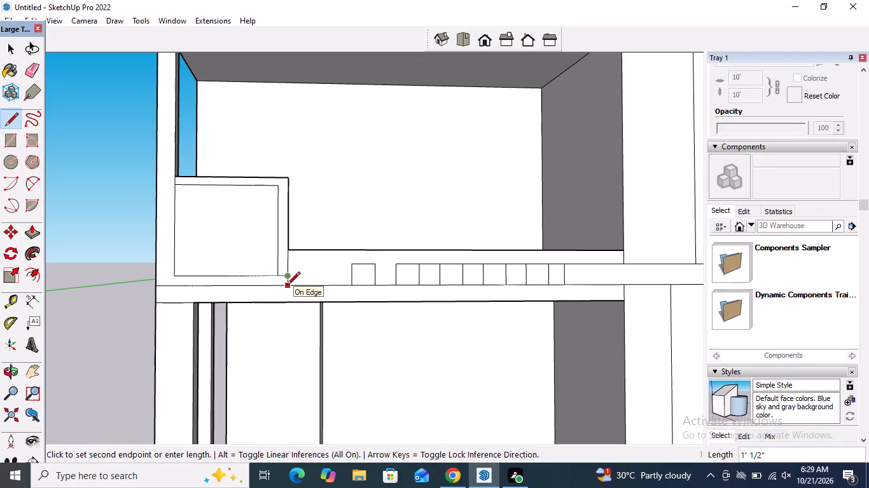
pyautogui.click(287, 286)
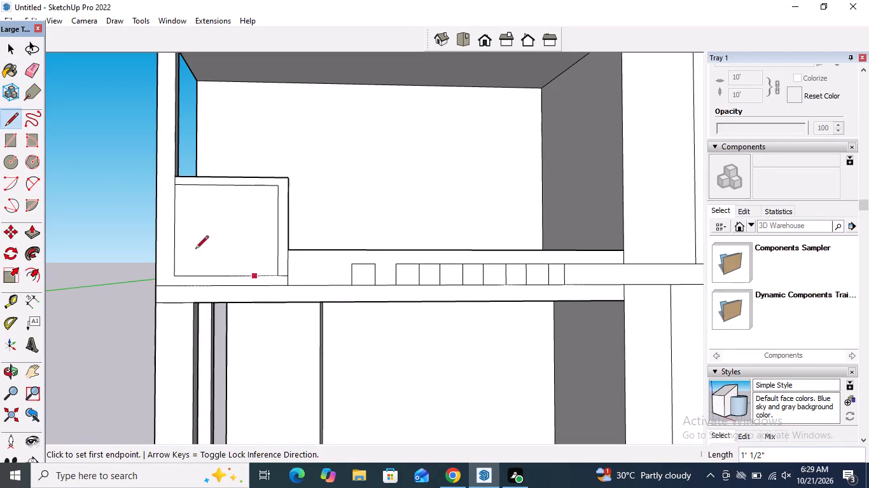
pyautogui.click(33, 74)
pyautogui.scroll(2, 258, 267)
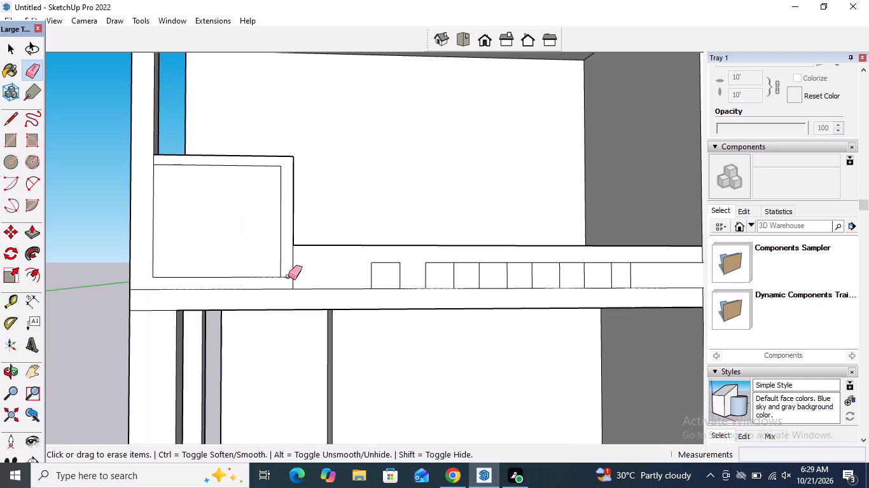
pyautogui.click(288, 276)
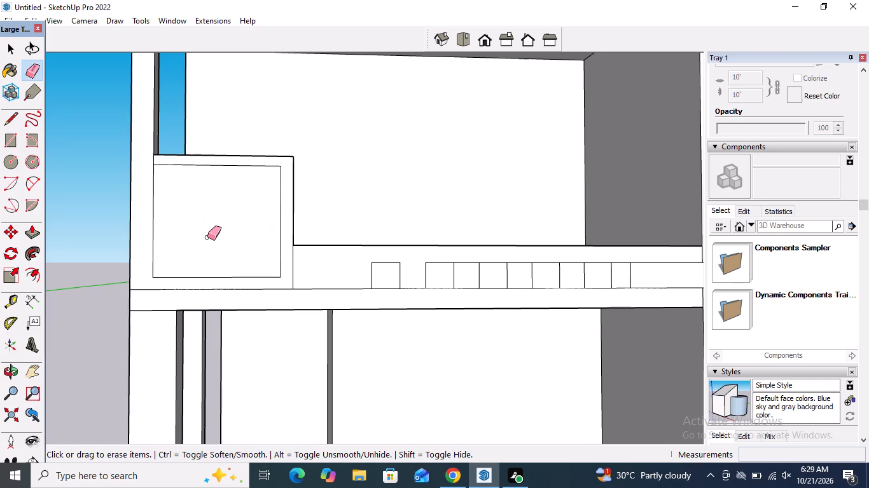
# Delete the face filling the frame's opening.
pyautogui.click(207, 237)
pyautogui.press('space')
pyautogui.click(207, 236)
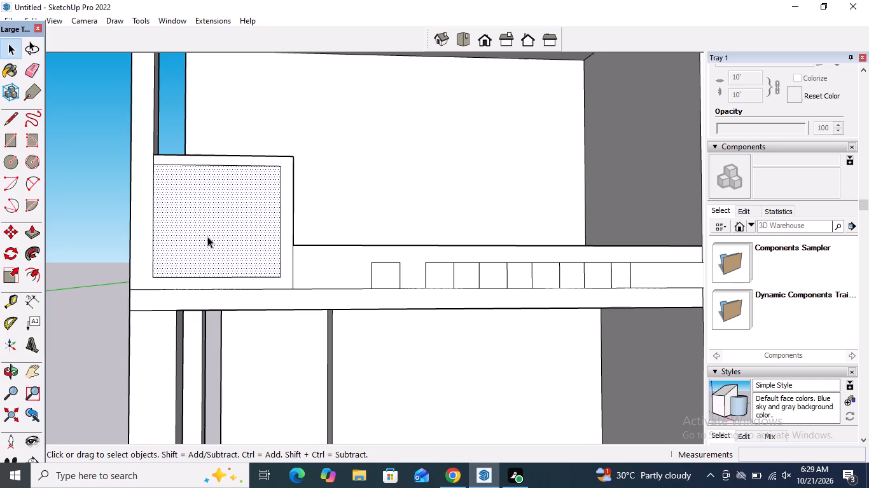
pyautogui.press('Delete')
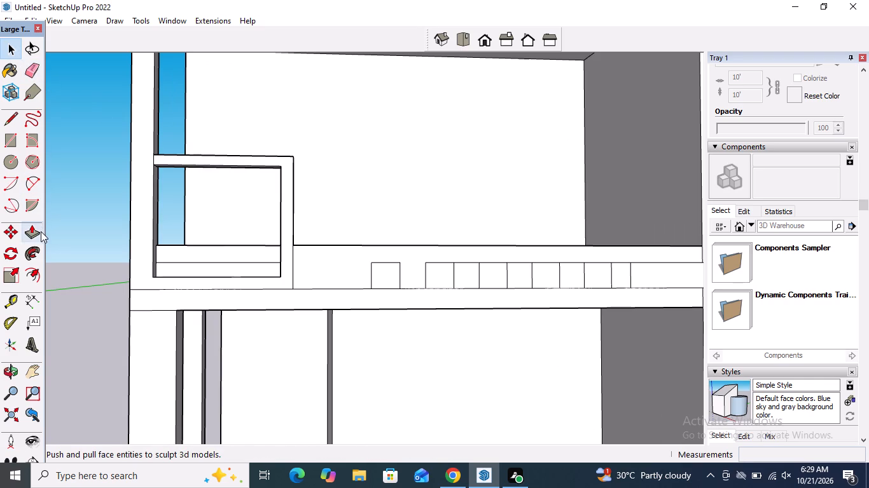
# Push/Pull the underside of the frame's top bar slightly downward into the opening to thicken the bar.
pyautogui.click(38, 236)
pyautogui.moveTo(226, 219); pyautogui.dragTo(244, 158, button='middle')
pyautogui.scroll(3, 245, 135)
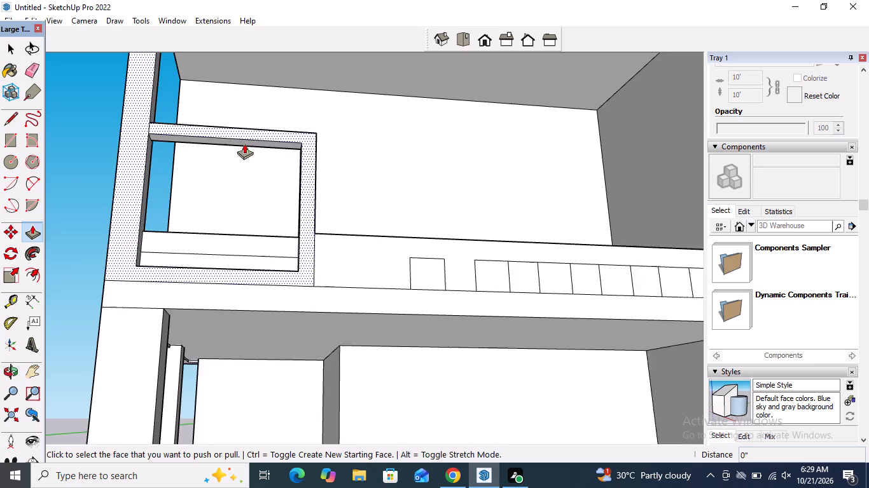
pyautogui.click(244, 144)
pyautogui.click(244, 150)
# Push/Pull the leg's inner side face slightly toward the corner post to widen the leg.
pyautogui.moveTo(261, 190); pyautogui.dragTo(279, 195, button='middle')
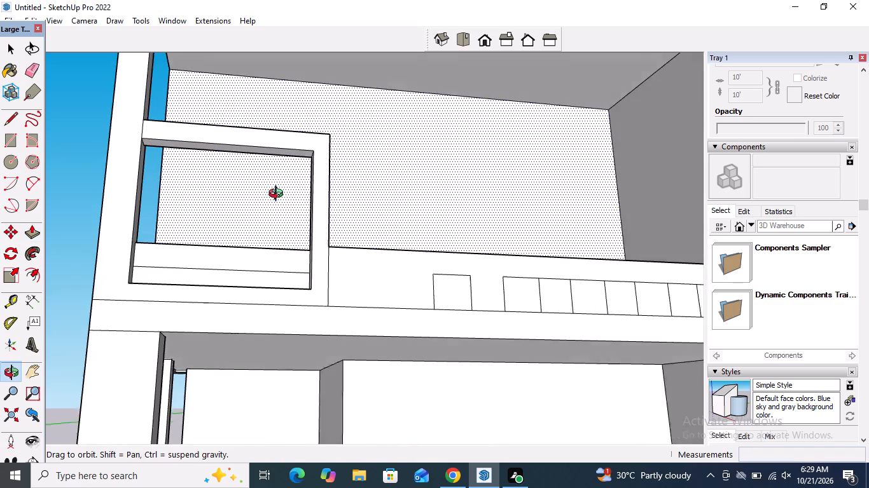
pyautogui.moveTo(279, 195); pyautogui.dragTo(309, 200, button='middle')
pyautogui.click(338, 192)
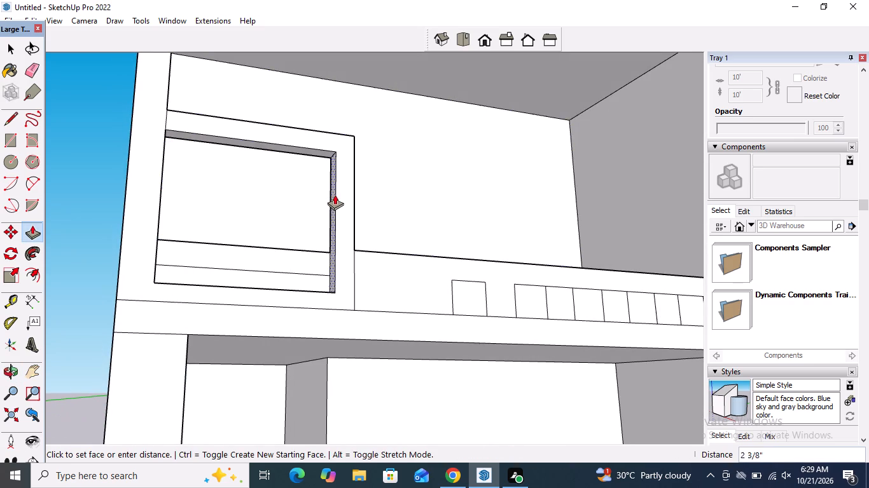
pyautogui.click(332, 196)
pyautogui.press('space')
# Draw a line about 11 3/16" long along the opening's top edge from the corner post, filling the opening with a face.
pyautogui.moveTo(268, 259); pyautogui.dragTo(200, 316, button='middle')
pyautogui.scroll(-1, 200, 316)
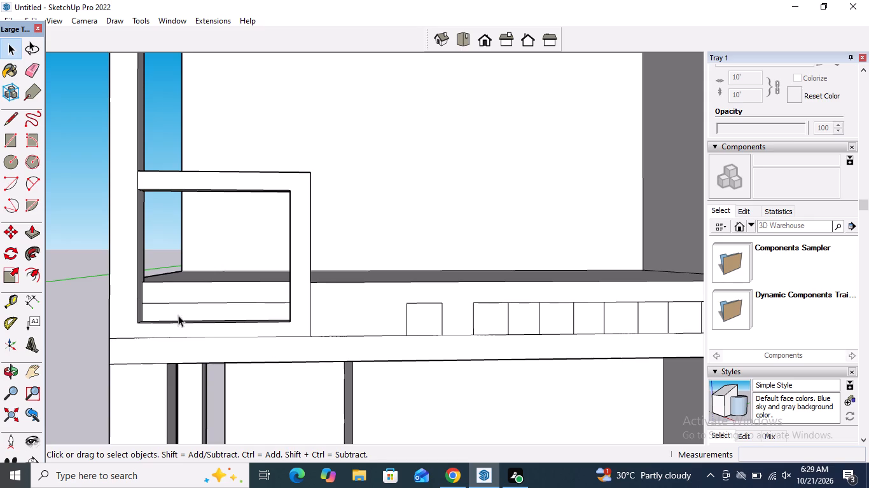
pyautogui.click(6, 118)
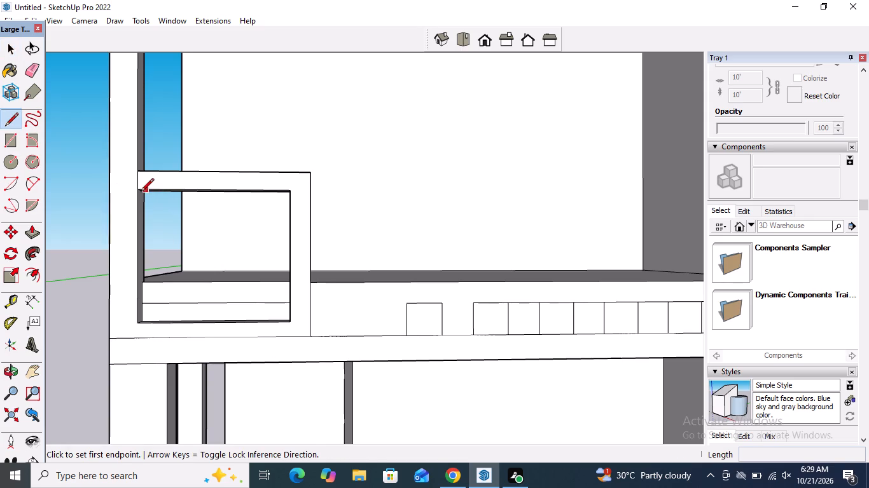
pyautogui.click(136, 192)
pyautogui.click(151, 191)
pyautogui.press('space')
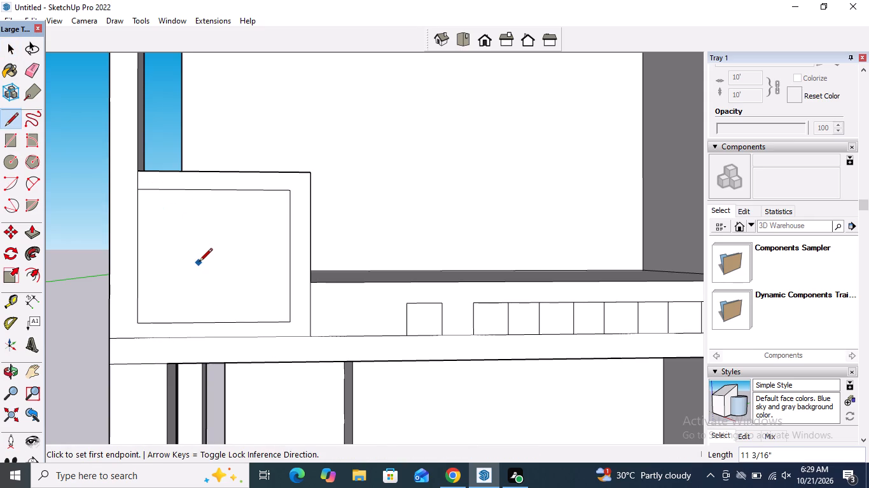
# Erase the top and bottom edges of alternate cells in the beam's divided strip, leaving a row of separate squares.
pyautogui.click(31, 67)
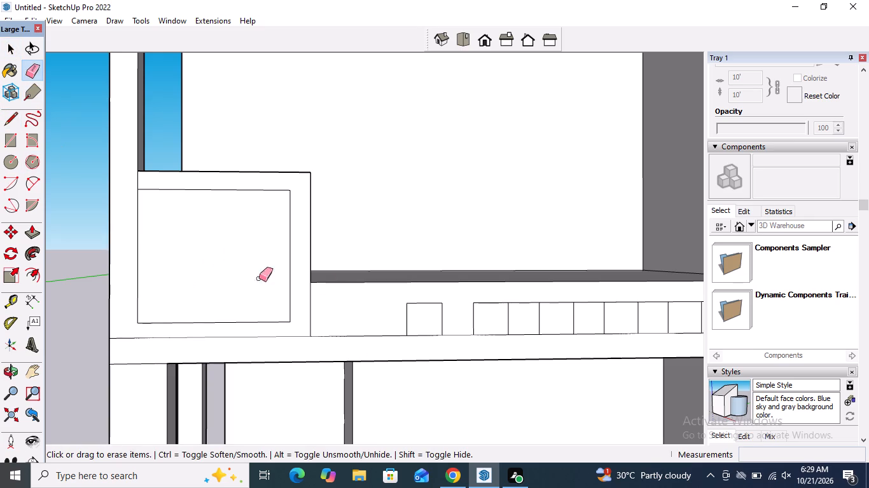
pyautogui.click(372, 337)
pyautogui.scroll(-5, 271, 316)
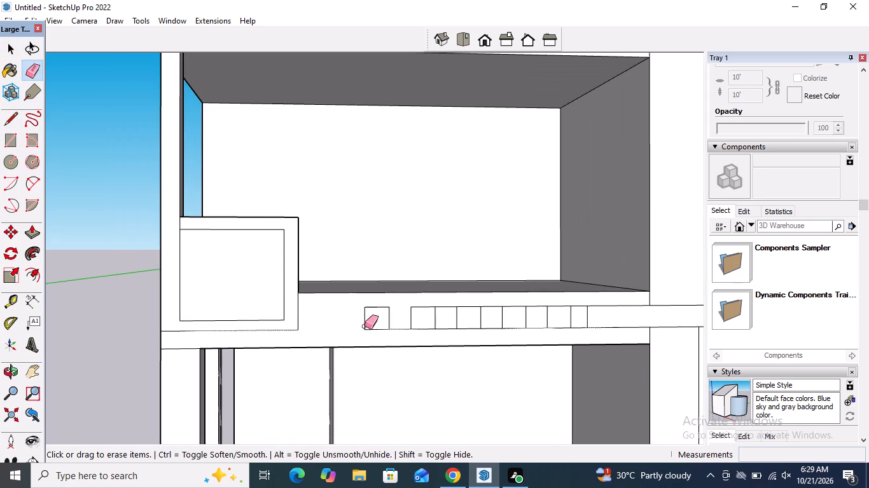
pyautogui.scroll(1, 384, 324)
pyautogui.click(385, 329)
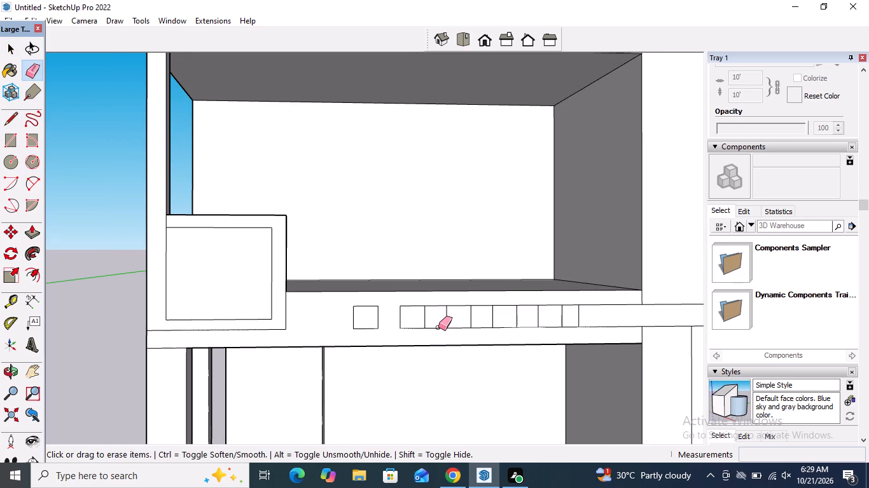
pyautogui.click(438, 327)
pyautogui.click(435, 306)
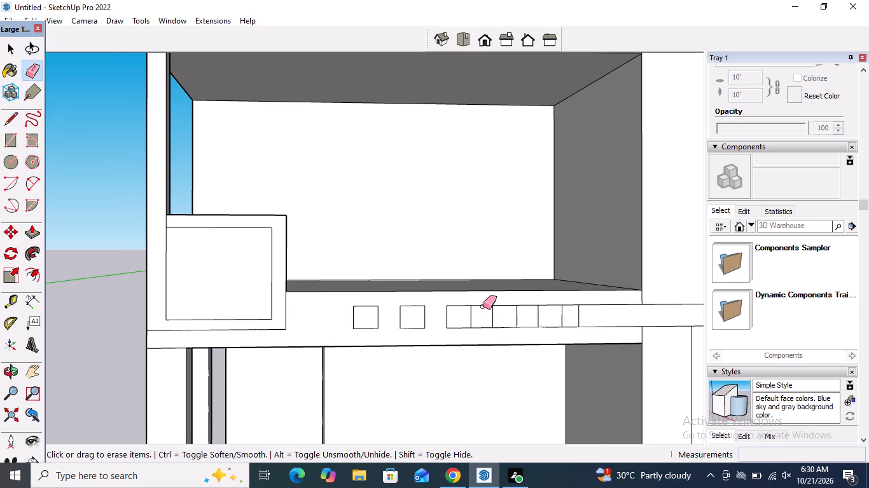
pyautogui.click(482, 305)
pyautogui.click(482, 327)
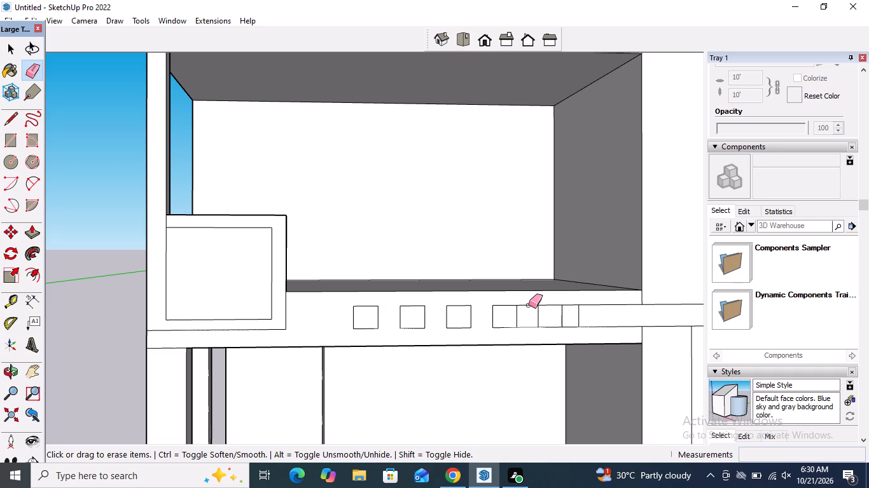
pyautogui.click(529, 304)
pyautogui.click(525, 329)
pyautogui.click(531, 327)
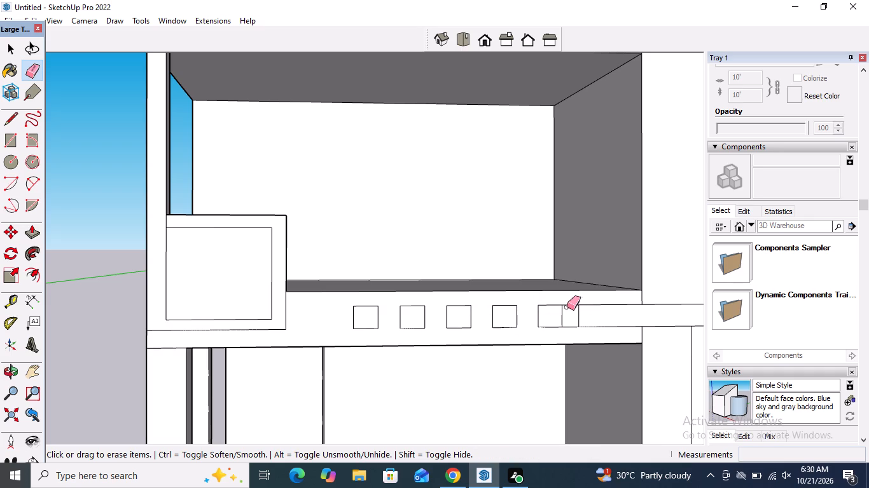
pyautogui.click(567, 303)
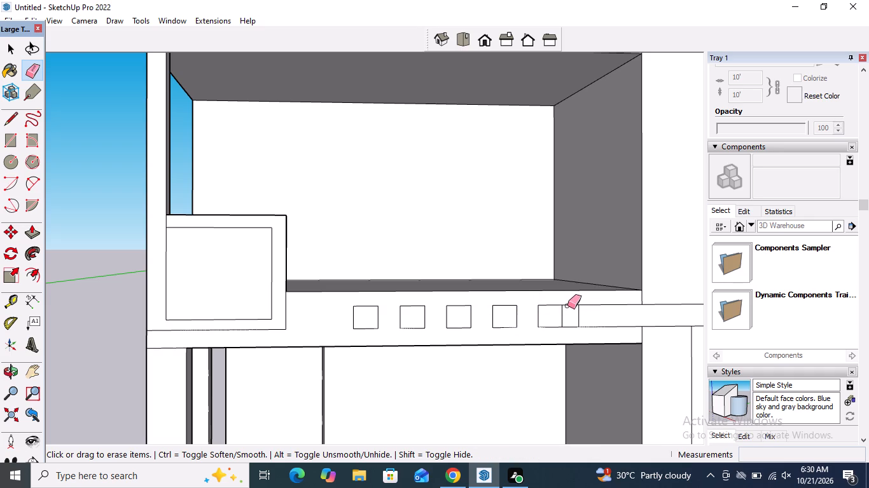
pyautogui.click(569, 303)
pyautogui.click(569, 304)
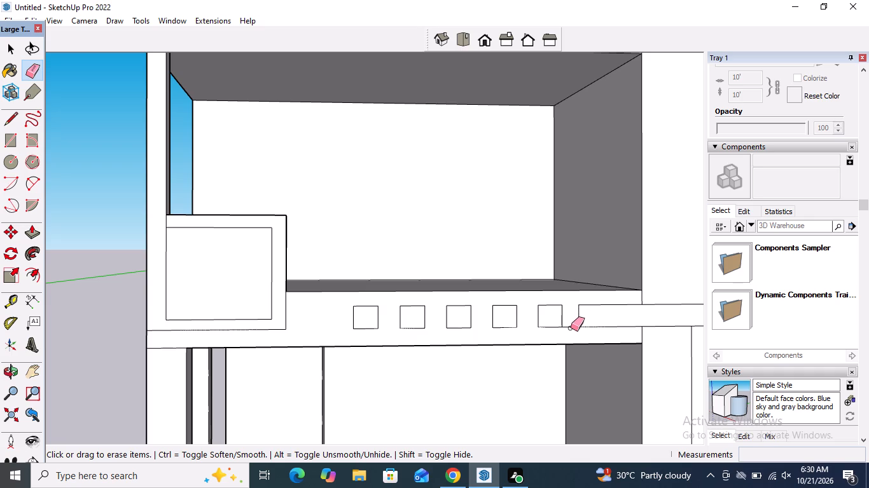
pyautogui.click(571, 327)
pyautogui.scroll(-5, 487, 313)
pyautogui.press('space')
# Delete the face filling the opening of the frame beside the corner post.
pyautogui.scroll(-4, 410, 305)
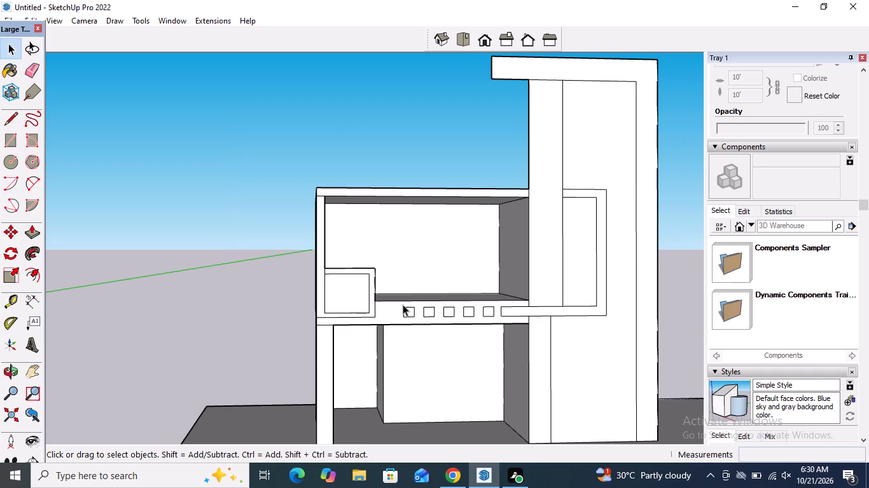
pyautogui.scroll(-1, 403, 304)
pyautogui.moveTo(400, 304); pyautogui.dragTo(355, 306, button='middle')
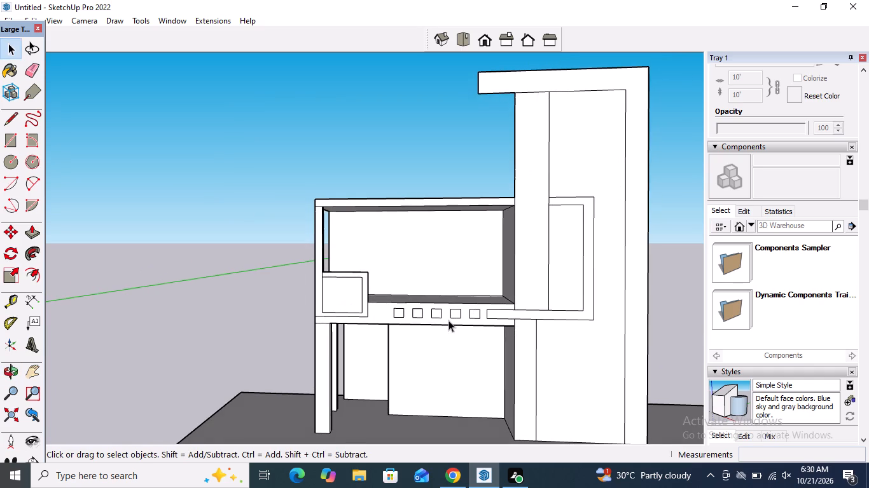
pyautogui.scroll(4, 351, 256)
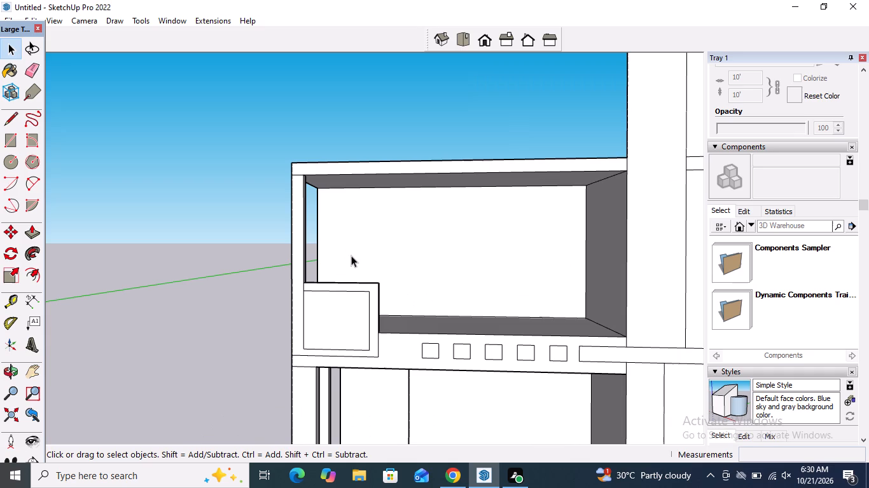
pyautogui.moveTo(349, 308); pyautogui.dragTo(508, 327, button='middle')
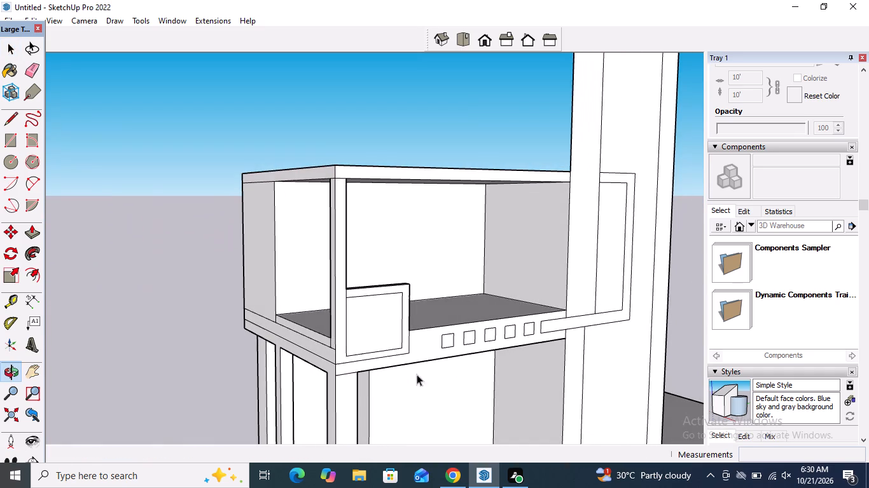
pyautogui.click(389, 313)
pyautogui.press('Delete')
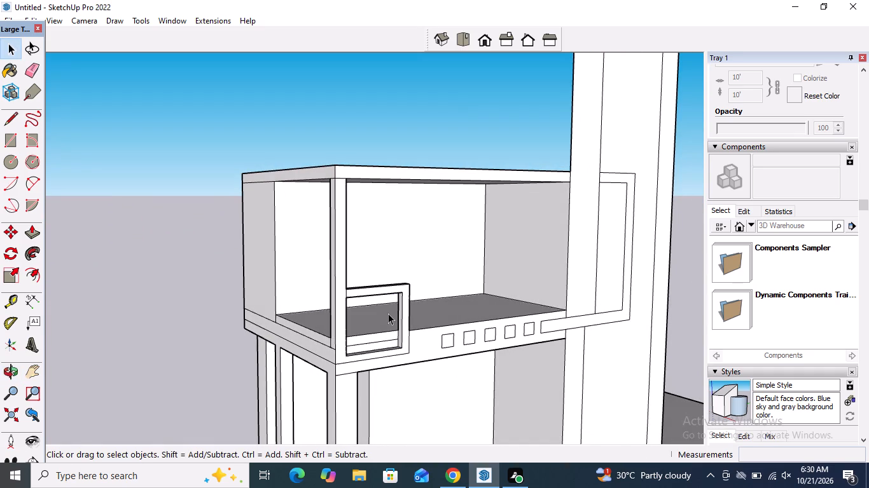
# Push/Pull the inner side face of the frame's leg slightly away from the corner post to thin the leg.
pyautogui.click(40, 233)
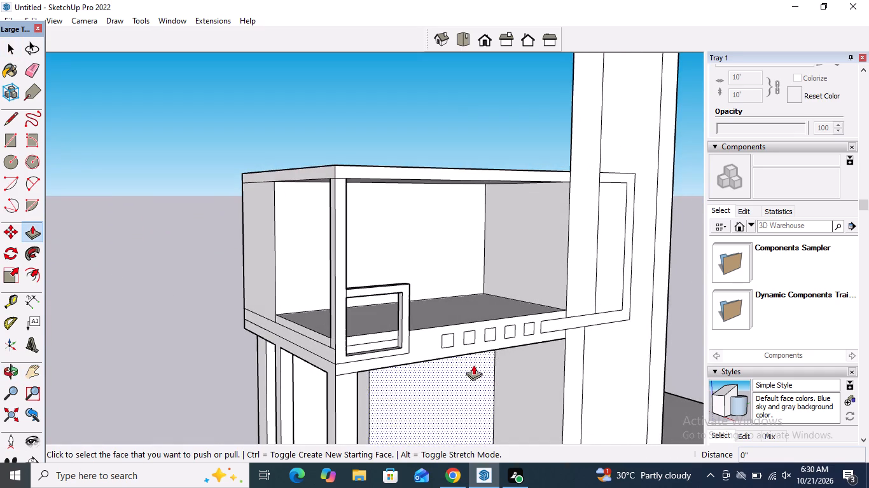
pyautogui.scroll(6, 389, 320)
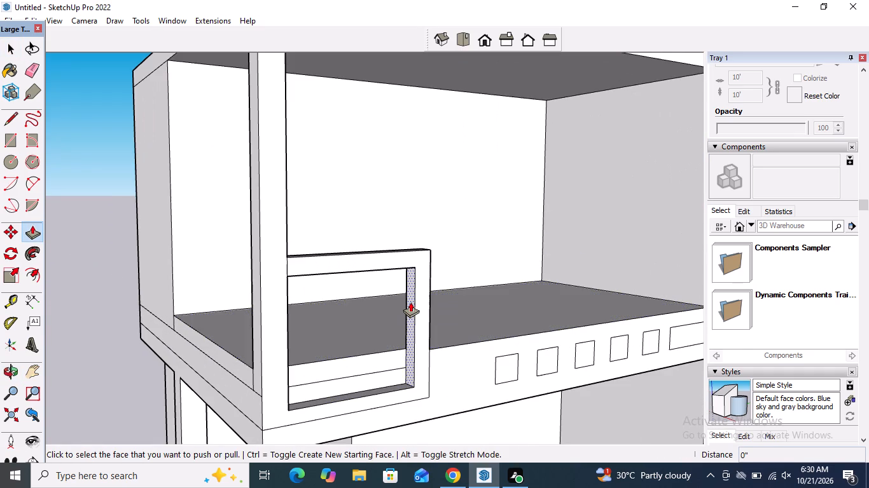
pyautogui.click(410, 302)
pyautogui.click(421, 301)
# Push/Pull the leg's outer side face about 2' 8 3/4" away from the corner post to lengthen the frame.
pyautogui.moveTo(487, 322); pyautogui.dragTo(316, 316, button='middle')
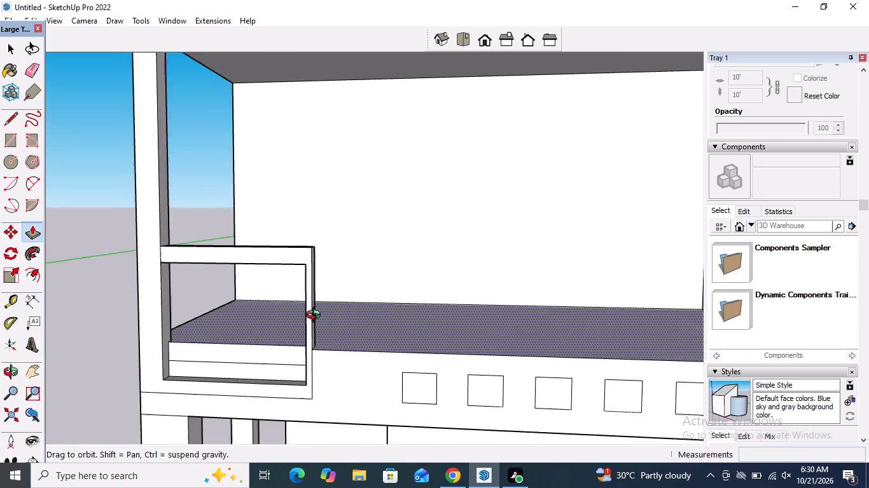
pyautogui.moveTo(316, 316); pyautogui.dragTo(230, 313, button='middle')
pyautogui.scroll(2, 251, 308)
pyautogui.click(254, 304)
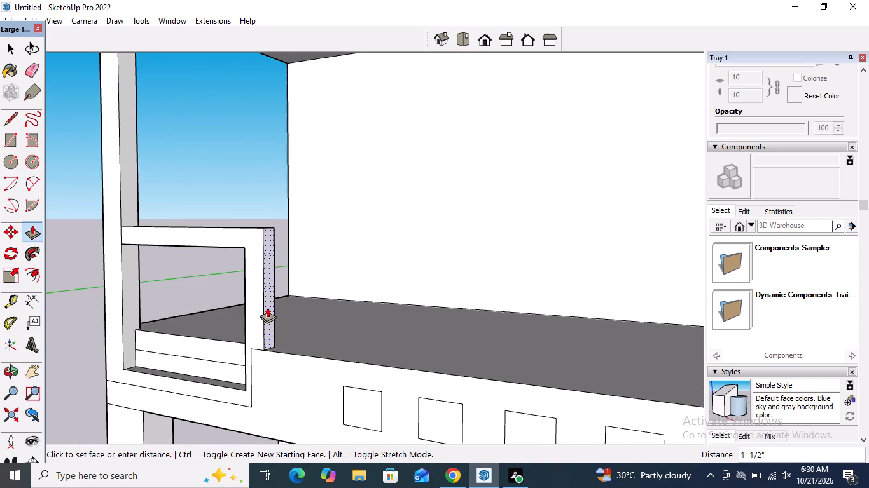
pyautogui.click(288, 315)
# Draw lines about 3' 10 1/16" down from the leg's outer edge and 2' 8 3/4" back to the frame's old lower corner.
pyautogui.moveTo(235, 326); pyautogui.dragTo(307, 327, button='middle')
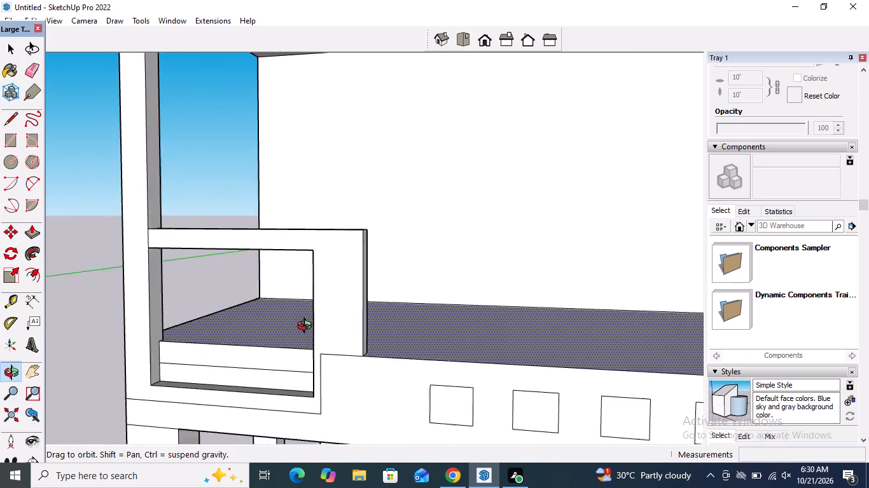
pyautogui.moveTo(307, 327); pyautogui.dragTo(338, 327, button='middle')
pyautogui.click(14, 116)
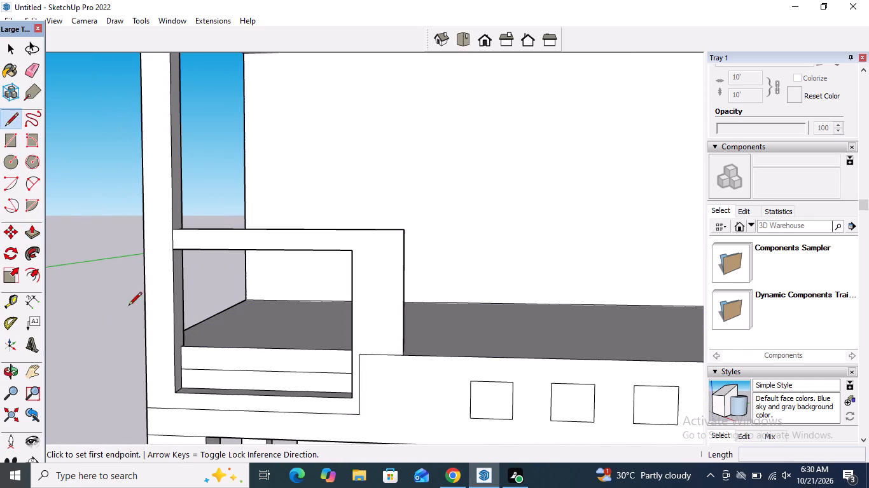
pyautogui.moveTo(405, 356); pyautogui.dragTo(401, 379)
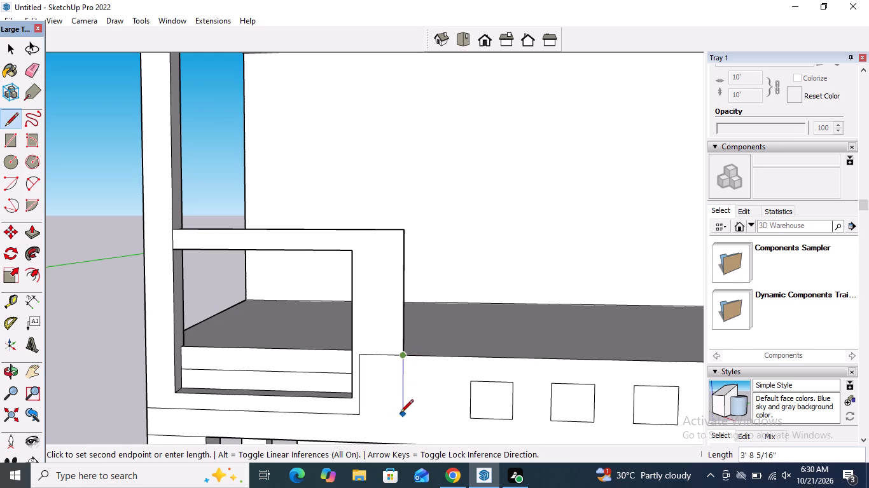
pyautogui.scroll(4, 402, 409)
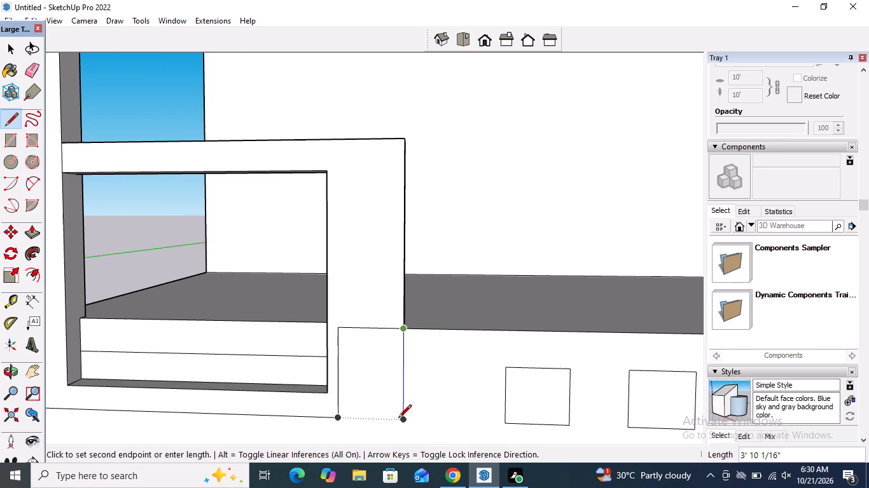
pyautogui.click(402, 419)
pyautogui.click(340, 421)
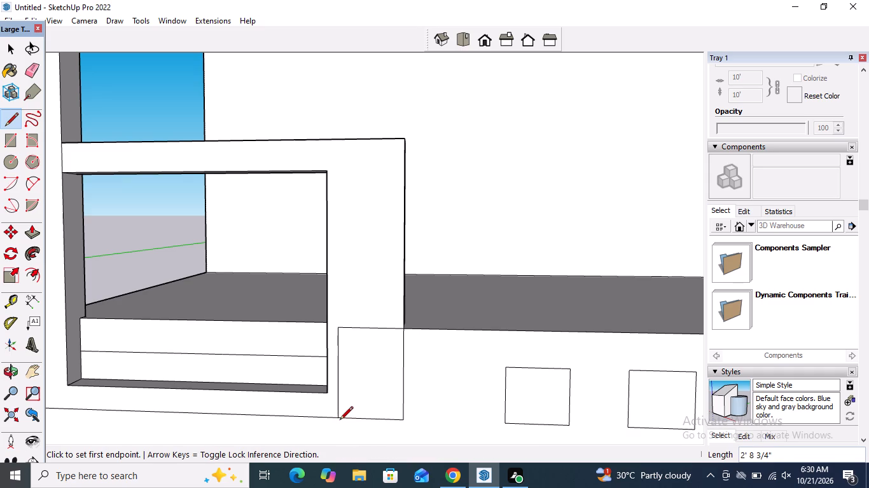
# Erase the leftover horizontal and vertical edges between the leg and its new lower part on the beam.
pyautogui.click(37, 71)
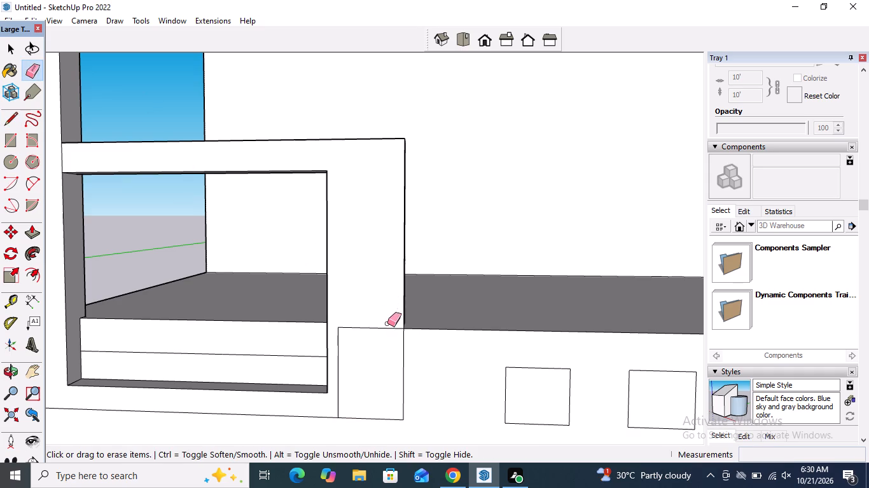
pyautogui.click(384, 329)
pyautogui.click(340, 369)
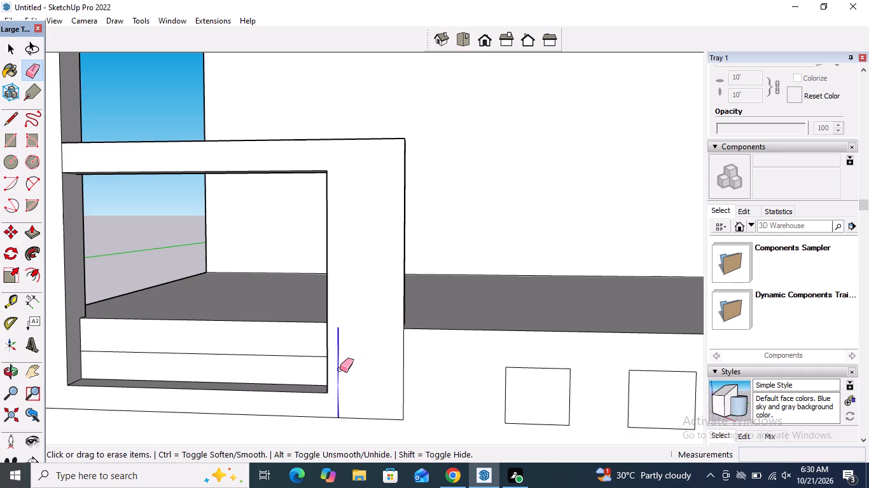
# Push/Pull the leg's inner side face away from the corner post by about 1' 6 7/16" and a further 1 15/16".
pyautogui.click(33, 232)
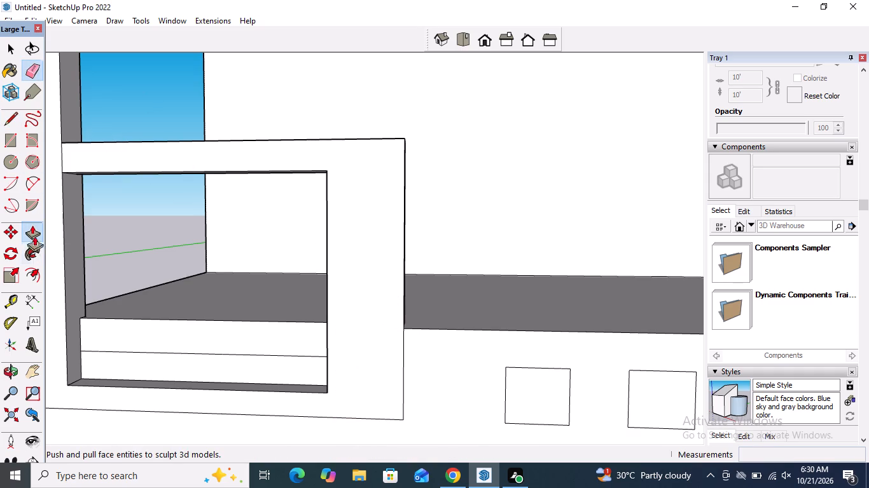
pyautogui.moveTo(272, 316); pyautogui.dragTo(469, 338, button='middle')
pyautogui.click(447, 291)
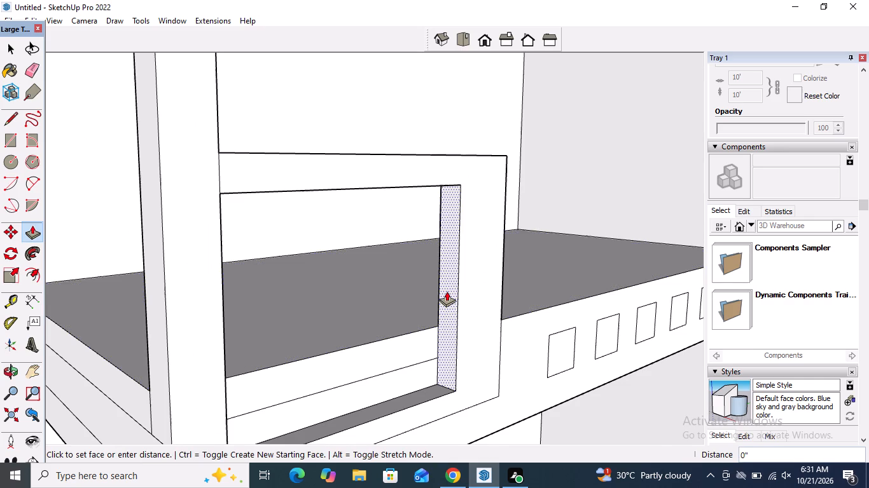
pyautogui.click(468, 284)
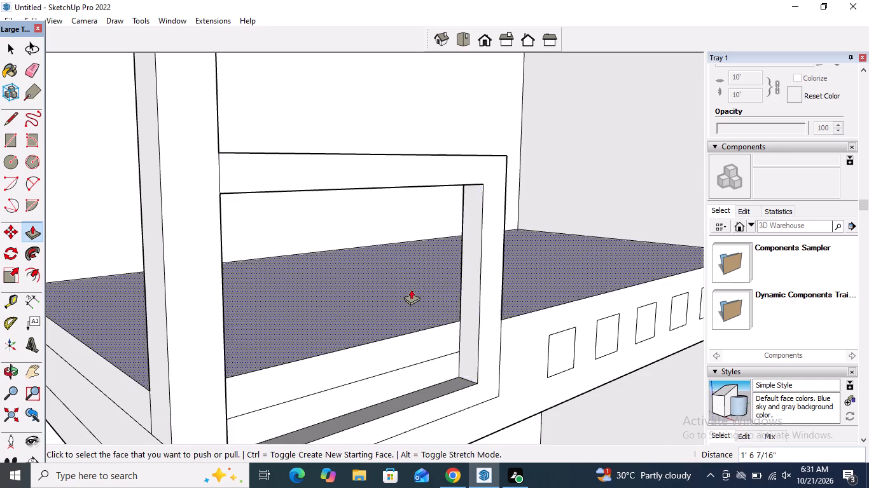
pyautogui.scroll(-4, 411, 289)
pyautogui.moveTo(462, 303); pyautogui.dragTo(304, 268, button='middle')
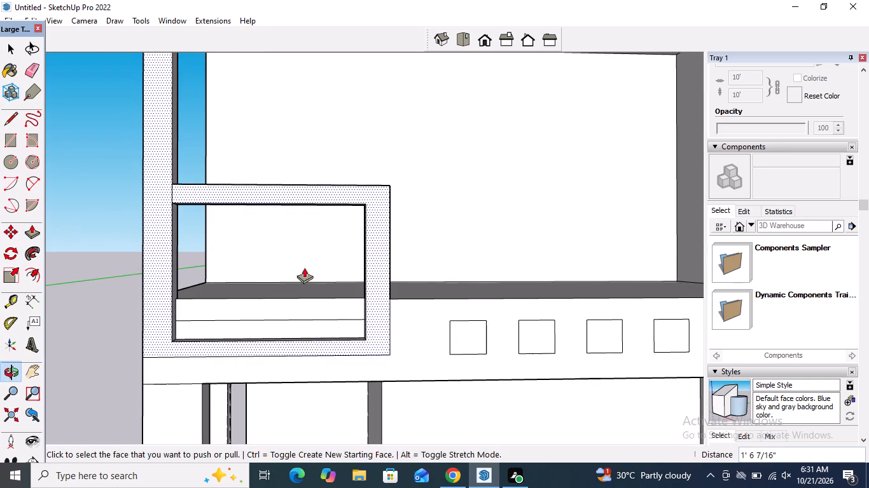
pyautogui.moveTo(317, 265); pyautogui.dragTo(422, 287, button='middle')
pyautogui.scroll(3, 443, 271)
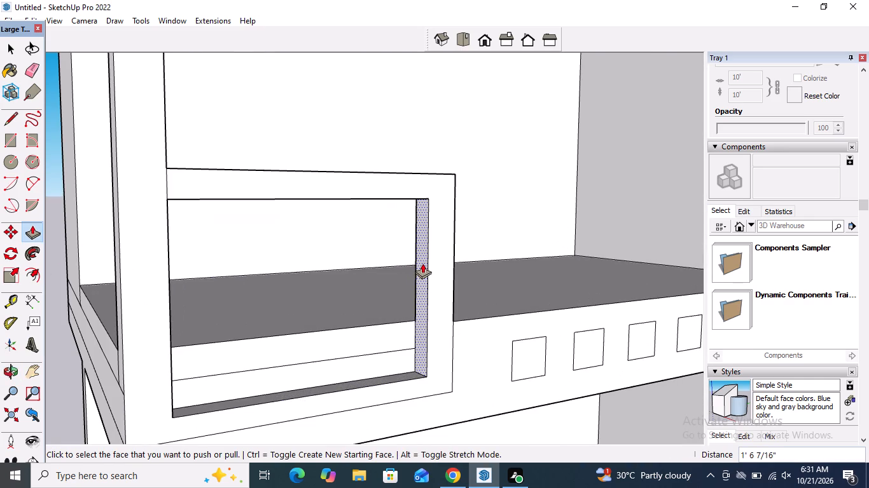
pyautogui.click(423, 262)
pyautogui.click(426, 261)
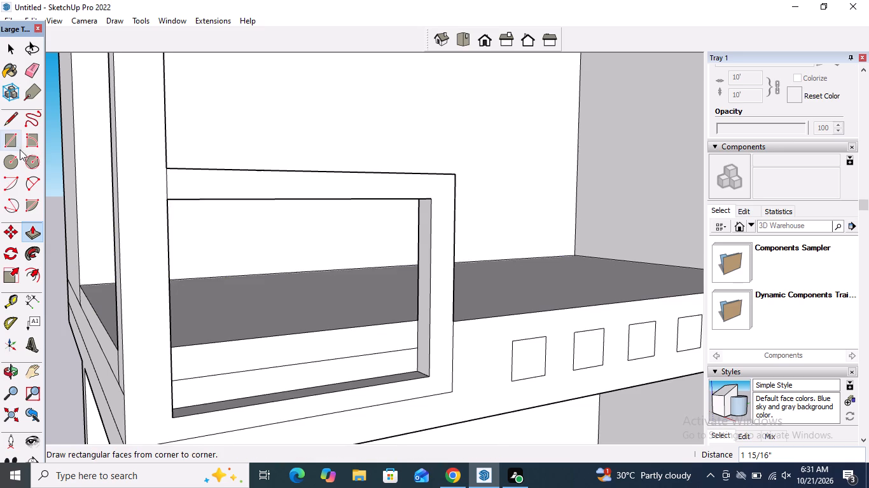
# Draw a short line along the opening's top edge from the corner post to fill the opening with a face.
pyautogui.click(14, 121)
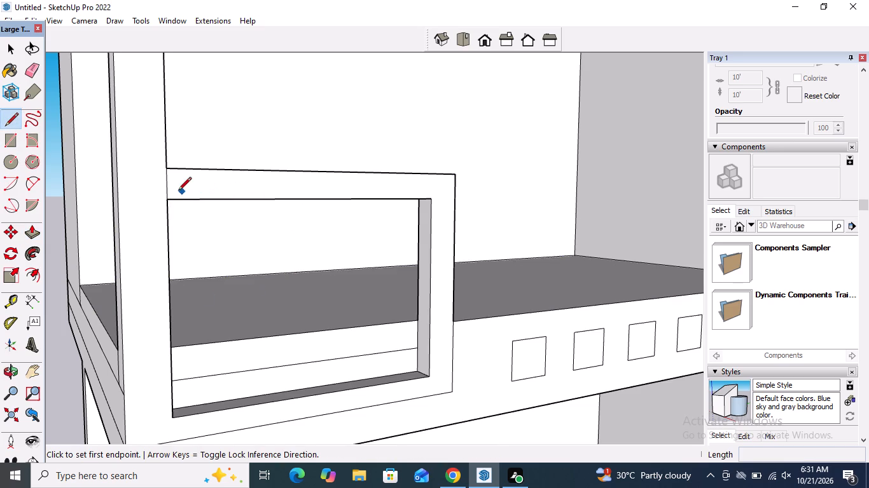
pyautogui.moveTo(171, 198); pyautogui.dragTo(177, 198)
pyautogui.click(217, 202)
pyautogui.scroll(-5, 169, 241)
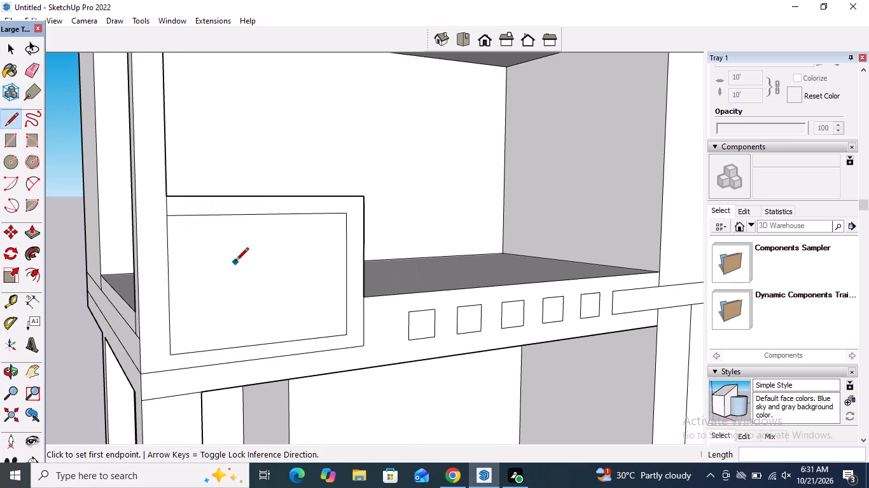
pyautogui.press('space')
pyautogui.scroll(-5, 241, 254)
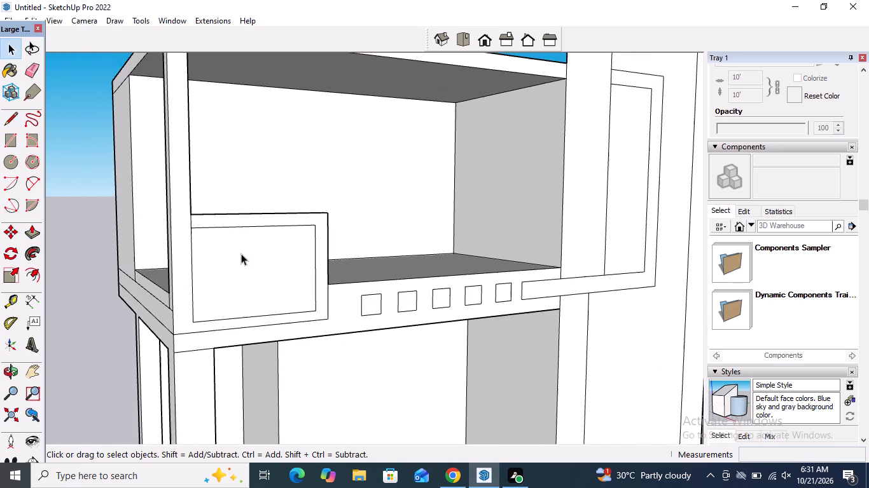
pyautogui.moveTo(241, 252); pyautogui.dragTo(138, 239, button='middle')
pyautogui.scroll(-5, 76, 242)
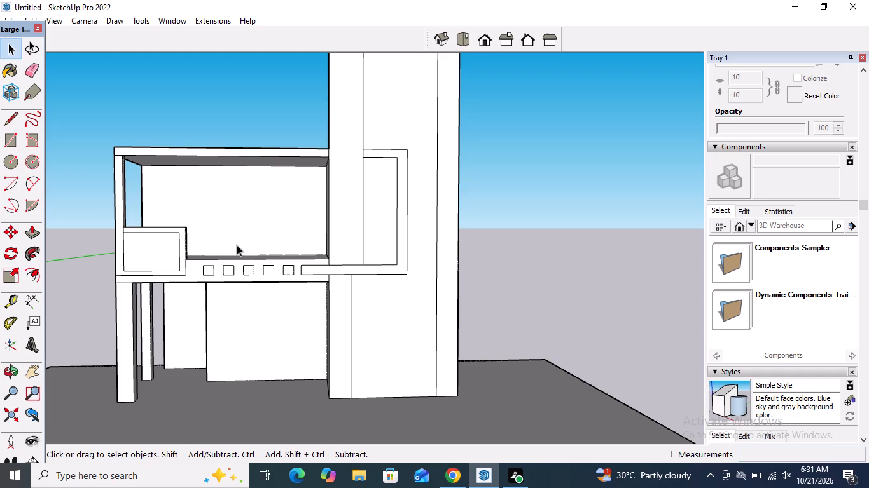
# Delete the face filling the frame's opening beside the corner post on the balcony.
pyautogui.moveTo(160, 269); pyautogui.dragTo(160, 321, button='middle')
pyautogui.scroll(3, 243, 249)
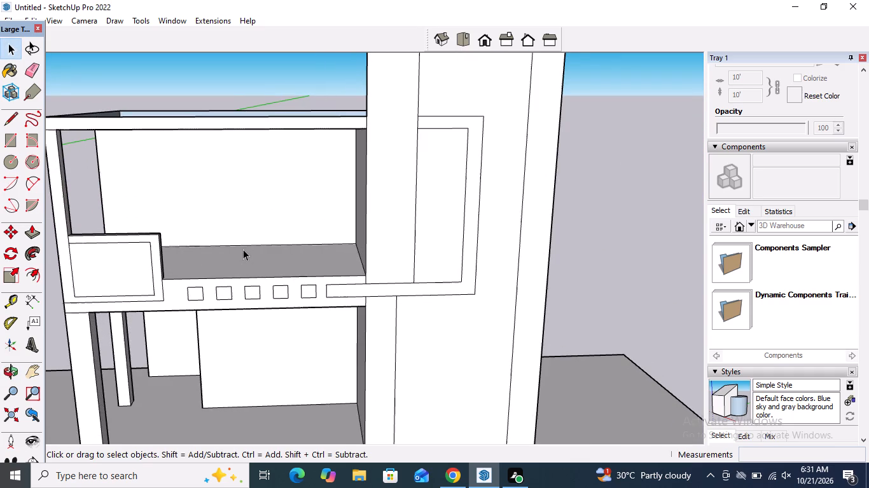
pyautogui.scroll(-3, 243, 249)
pyautogui.moveTo(243, 247); pyautogui.dragTo(263, 191, button='middle')
pyautogui.scroll(1, 243, 246)
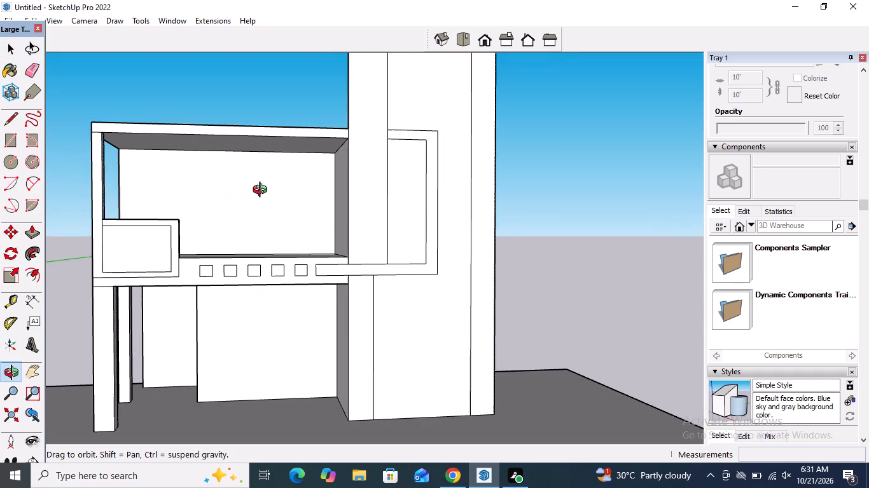
pyautogui.moveTo(263, 191); pyautogui.dragTo(263, 191, button='middle')
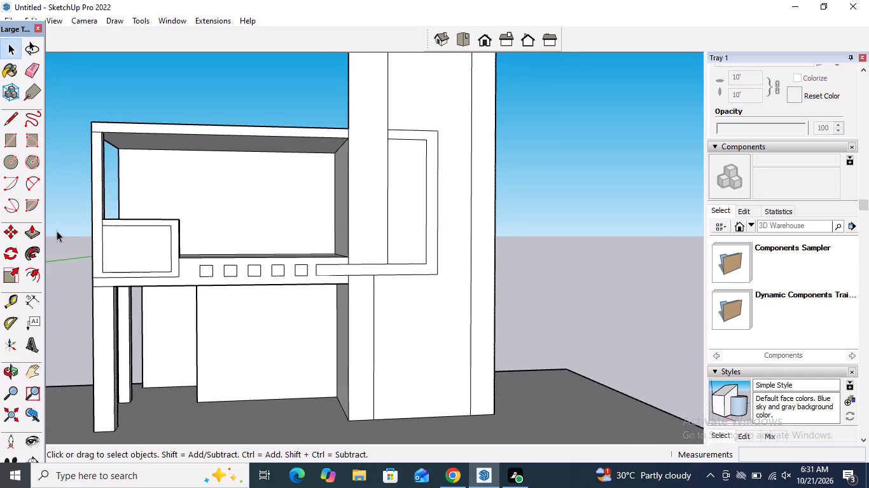
pyautogui.scroll(3, 111, 222)
pyautogui.click(127, 253)
pyautogui.press('Delete')
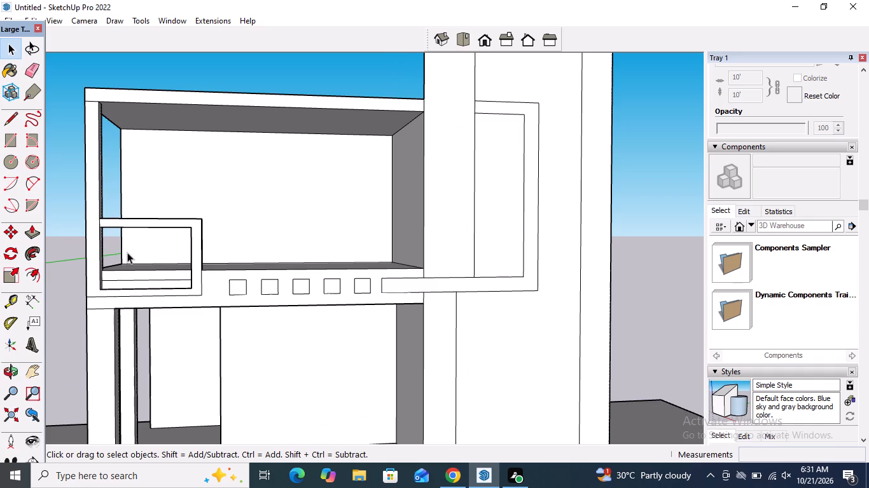
# Push/Pull the underside of the frame's top bar down by about 9 5/16" into the opening.
pyautogui.scroll(4, 127, 252)
pyautogui.moveTo(127, 251); pyautogui.dragTo(168, 177, button='middle')
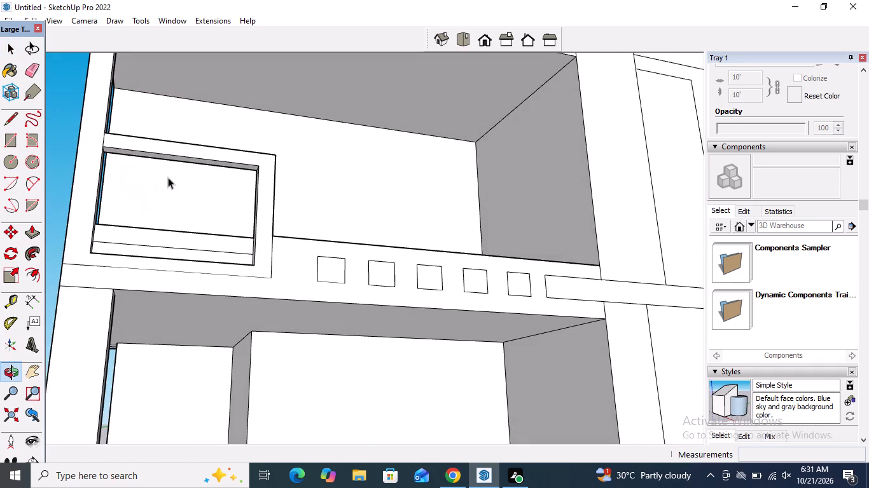
pyautogui.click(32, 227)
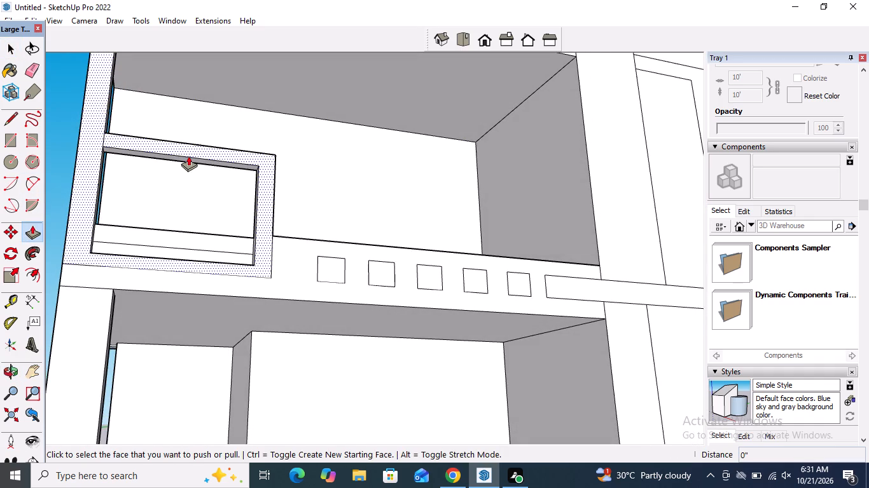
pyautogui.click(189, 157)
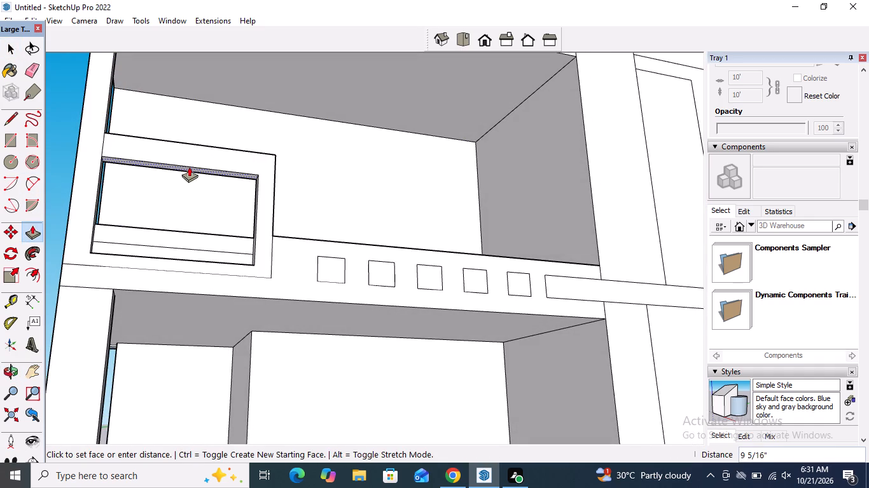
pyautogui.click(189, 166)
# Push/Pull the upper face of the frame's top bar down by about 5 3/4".
pyautogui.moveTo(193, 154); pyautogui.dragTo(132, 248, button='middle')
pyautogui.moveTo(207, 164); pyautogui.dragTo(197, 233, button='middle')
pyautogui.scroll(1, 217, 223)
pyautogui.click(218, 231)
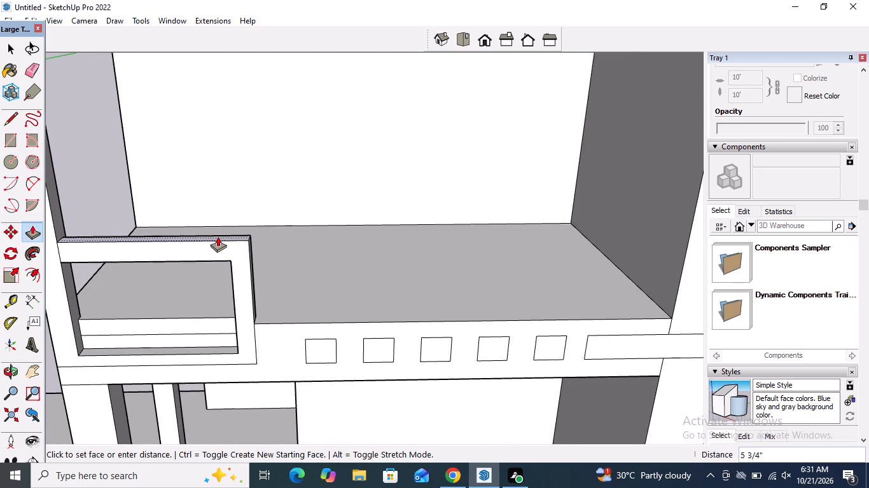
pyautogui.click(218, 240)
# Draw a short line down the corner post from the opening's upper corner to fill the frame's opening with a face again.
pyautogui.moveTo(296, 301); pyautogui.dragTo(329, 218, button='middle')
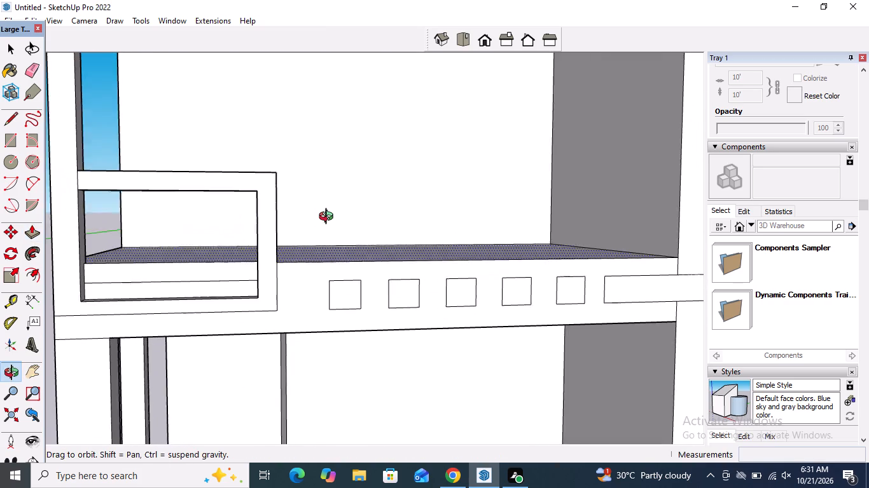
pyautogui.moveTo(329, 218); pyautogui.dragTo(329, 215, button='middle')
pyautogui.press('space')
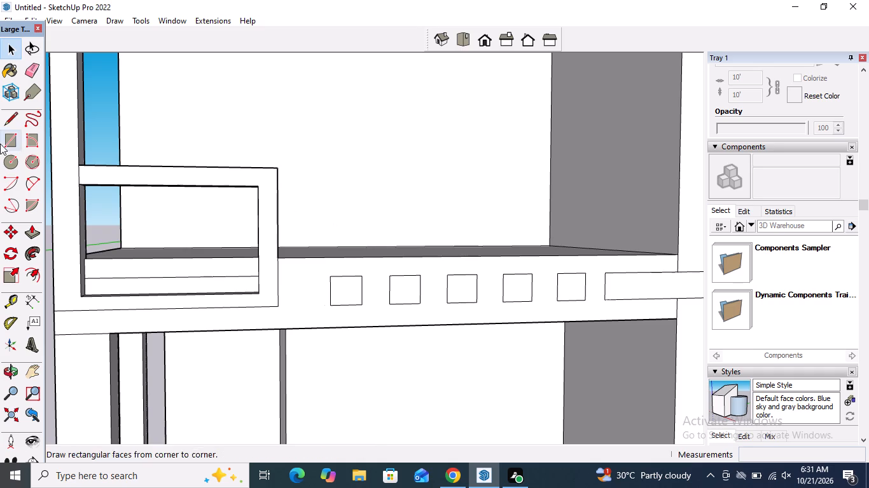
pyautogui.click(8, 124)
pyautogui.click(76, 187)
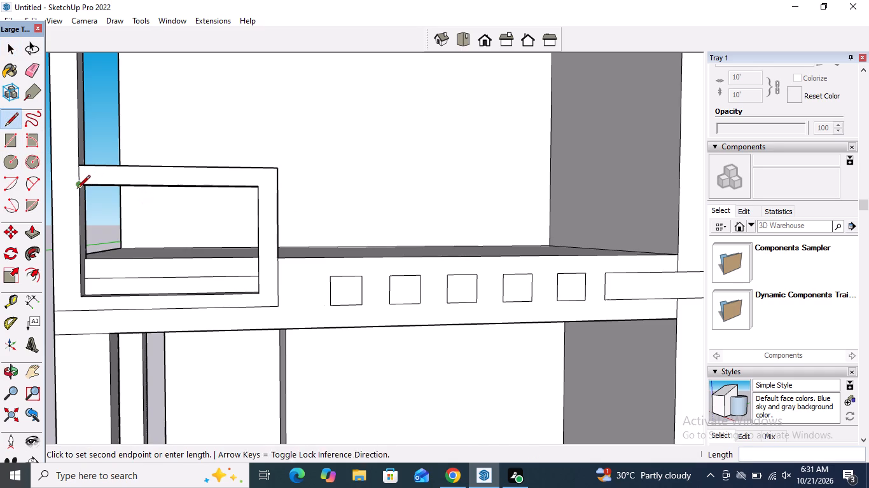
pyautogui.click(78, 193)
pyautogui.press('space')
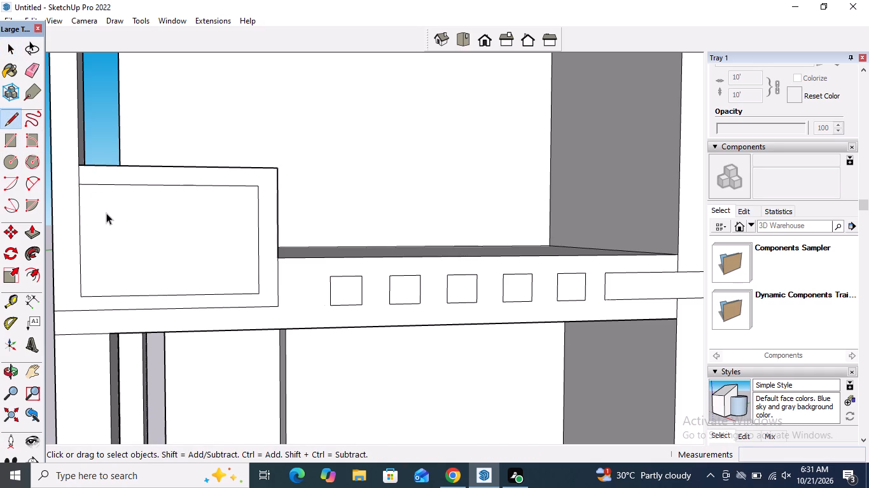
# Examine the filled balcony frame from its inner side.
pyautogui.scroll(-9, 106, 212)
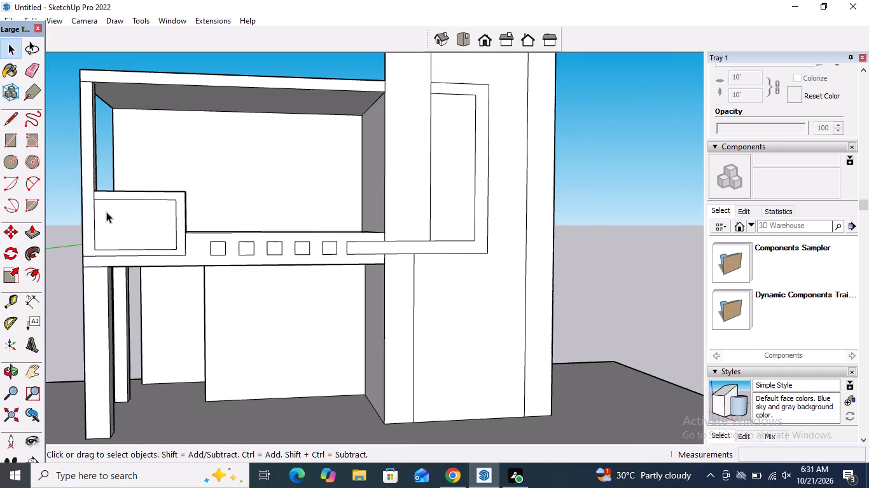
pyautogui.scroll(4, 106, 212)
pyautogui.moveTo(106, 211); pyautogui.dragTo(319, 252, button='middle')
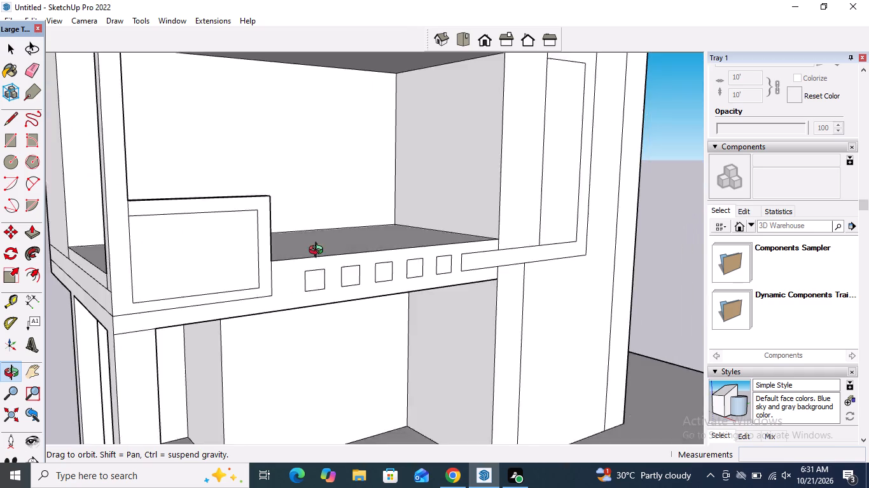
pyautogui.moveTo(319, 252); pyautogui.dragTo(608, 294, button='middle')
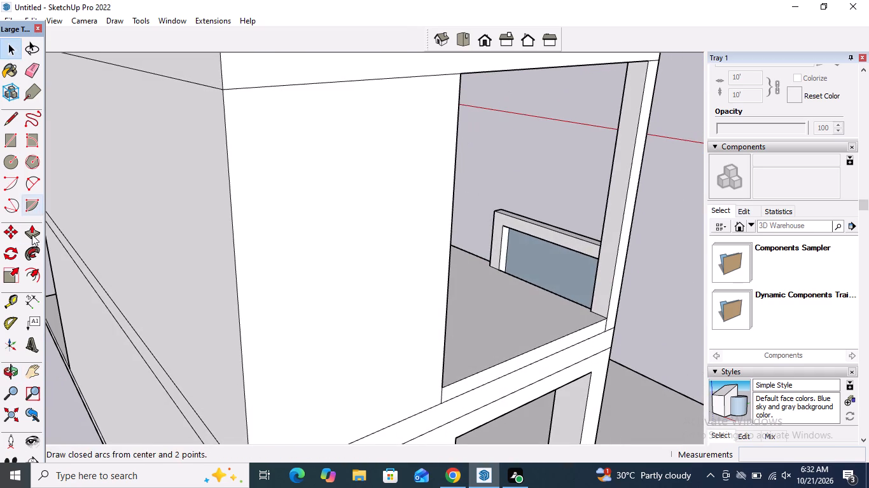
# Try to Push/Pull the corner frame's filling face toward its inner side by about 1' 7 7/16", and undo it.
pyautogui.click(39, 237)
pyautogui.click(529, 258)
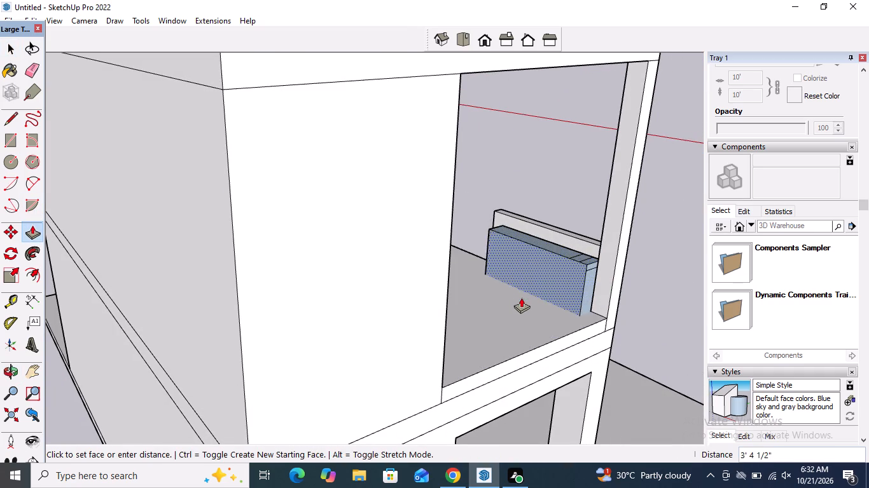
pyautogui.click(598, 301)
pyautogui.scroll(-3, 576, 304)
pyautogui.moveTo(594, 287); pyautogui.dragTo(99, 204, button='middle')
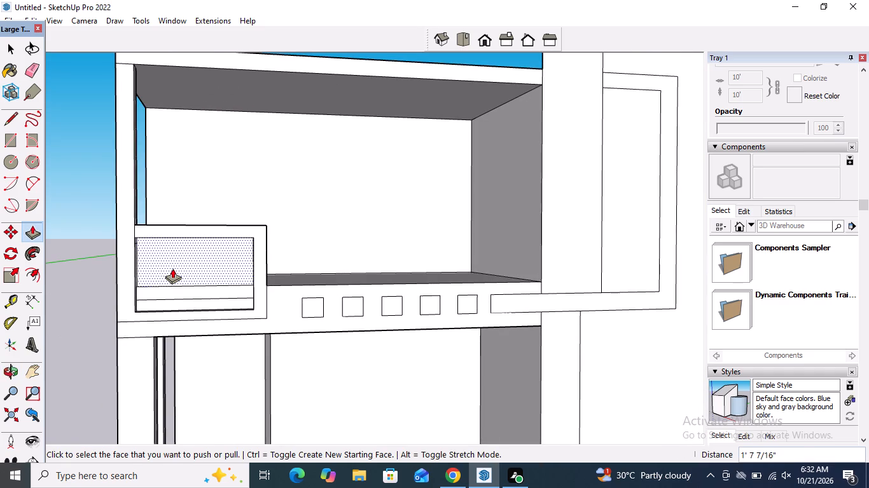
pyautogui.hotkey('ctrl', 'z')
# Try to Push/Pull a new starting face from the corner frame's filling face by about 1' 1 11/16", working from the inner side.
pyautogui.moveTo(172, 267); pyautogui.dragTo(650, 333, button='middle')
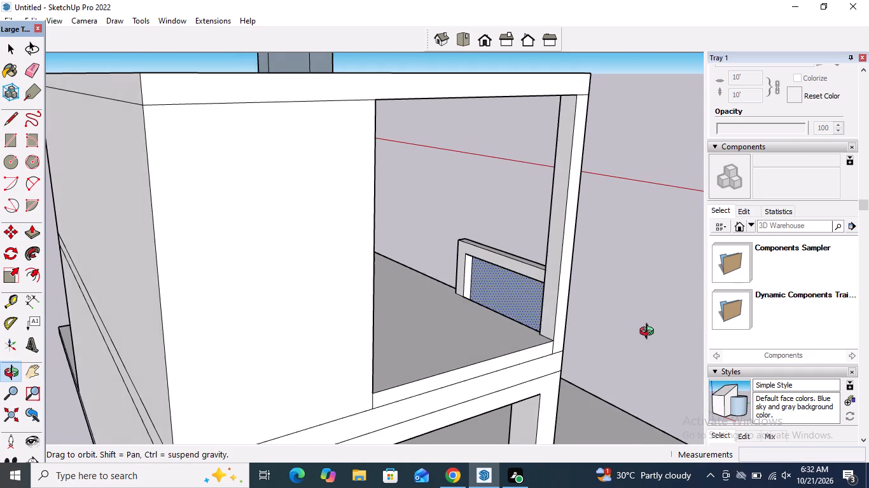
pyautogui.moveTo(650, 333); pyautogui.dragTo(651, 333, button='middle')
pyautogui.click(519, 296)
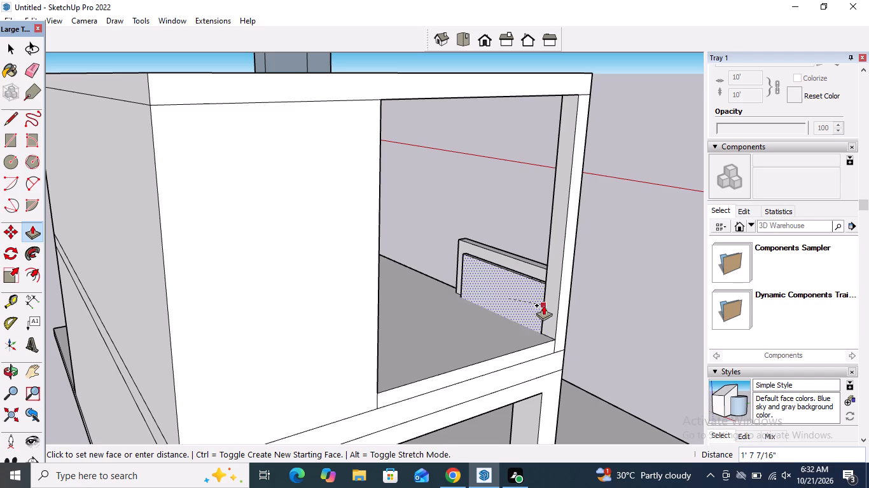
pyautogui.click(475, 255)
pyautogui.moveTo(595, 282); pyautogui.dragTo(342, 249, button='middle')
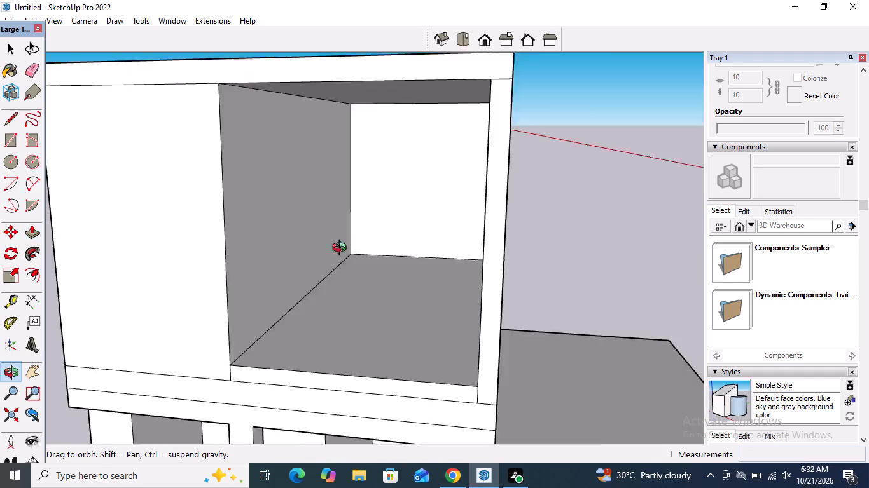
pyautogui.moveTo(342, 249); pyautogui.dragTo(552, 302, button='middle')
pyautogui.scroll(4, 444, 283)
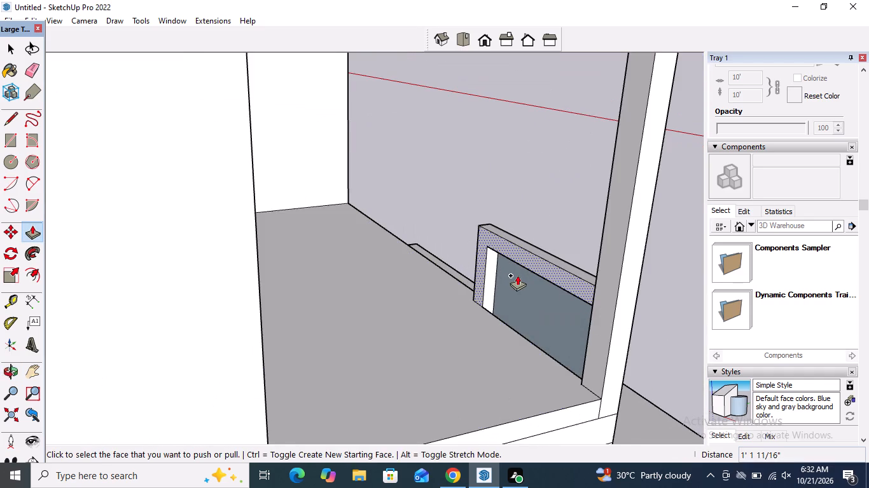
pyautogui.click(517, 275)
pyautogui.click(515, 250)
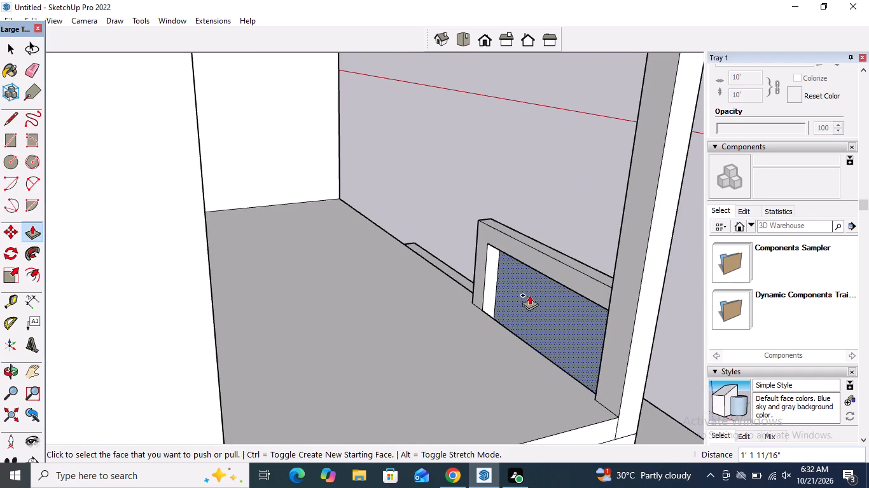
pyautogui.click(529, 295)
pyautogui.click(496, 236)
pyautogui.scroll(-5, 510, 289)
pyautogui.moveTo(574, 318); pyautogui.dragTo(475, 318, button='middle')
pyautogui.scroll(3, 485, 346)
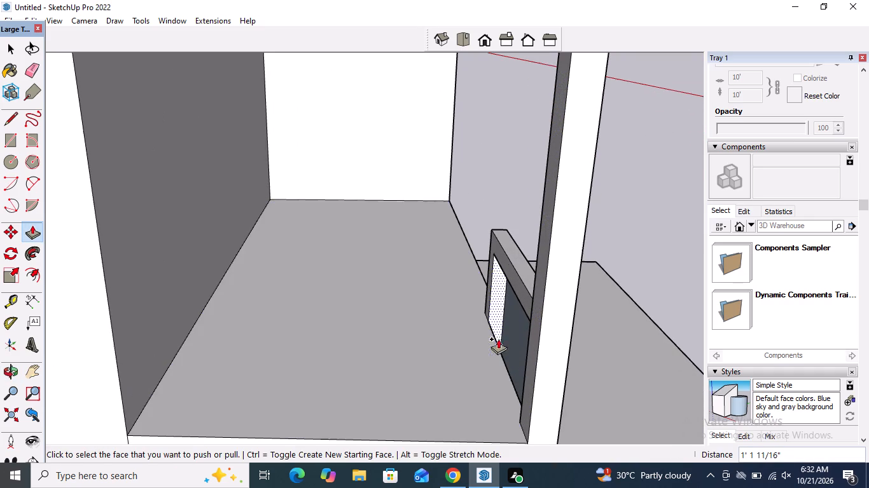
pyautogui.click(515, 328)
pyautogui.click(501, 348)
# Push/Pull the corner frame's filling face as a new face by about 1' 7 7/16" to line up with the frame's inner side.
pyautogui.click(519, 328)
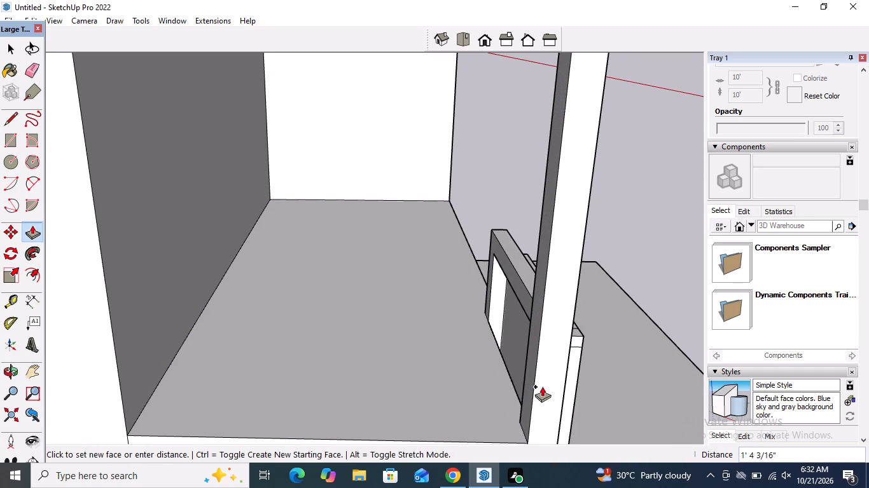
pyautogui.click(521, 384)
# Push/Pull the corner frame's outer filling face about 3 3/4" inward from the outside.
pyautogui.scroll(-5, 438, 335)
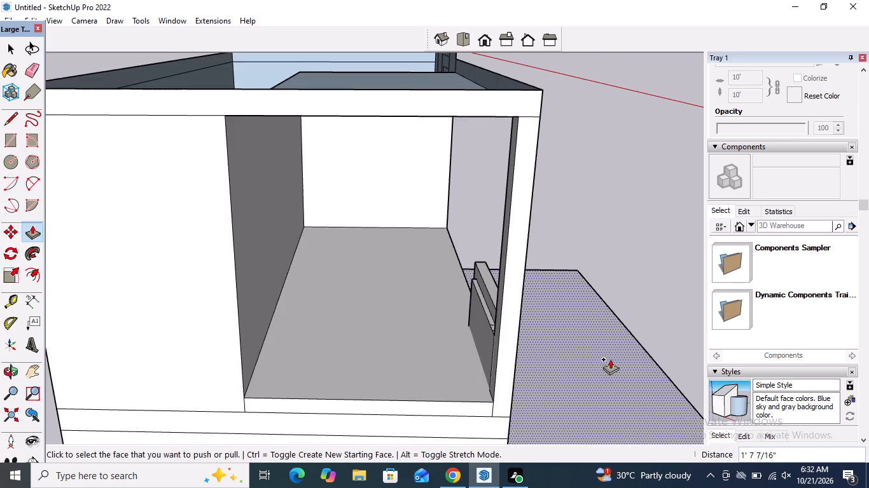
pyautogui.moveTo(610, 358); pyautogui.dragTo(367, 268, button='middle')
pyautogui.scroll(3, 244, 280)
pyautogui.click(244, 279)
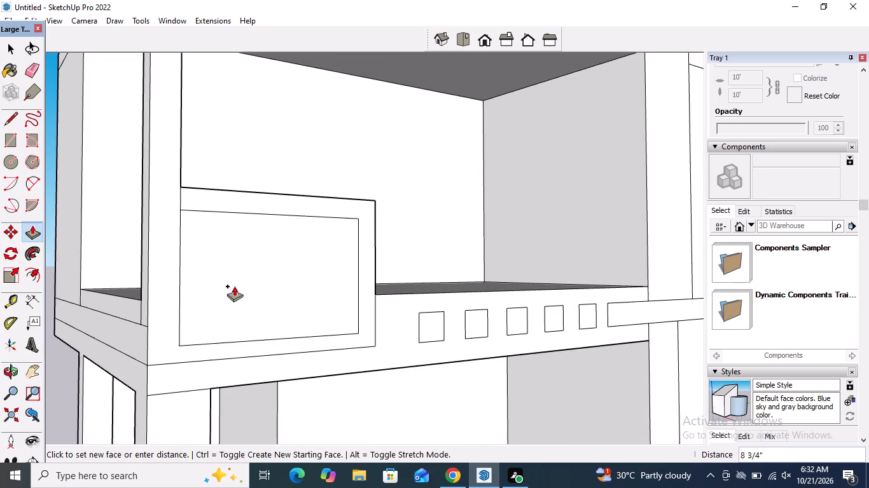
pyautogui.press('space')
pyautogui.moveTo(246, 295); pyautogui.dragTo(17, 352, button='middle')
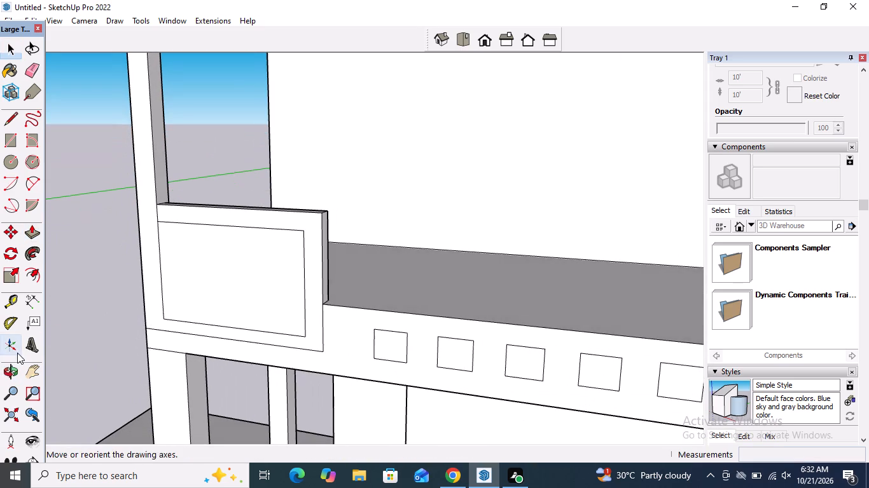
pyautogui.click(34, 228)
pyautogui.scroll(3, 260, 251)
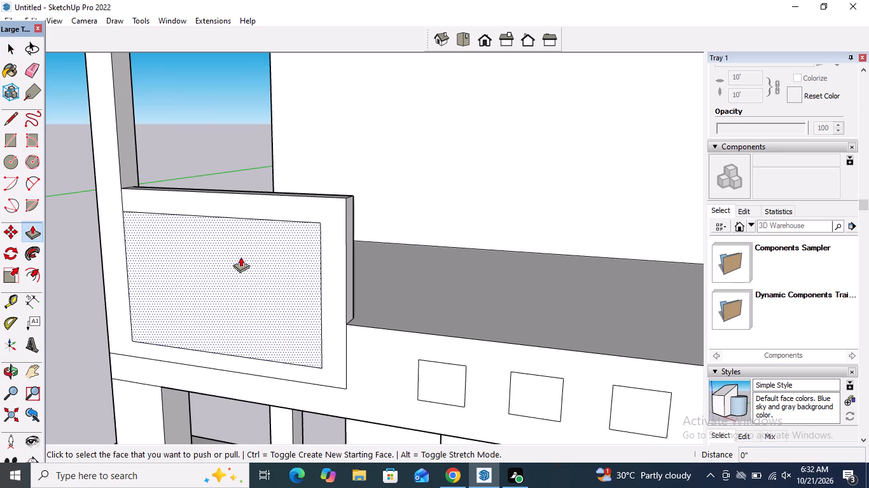
pyautogui.click(218, 271)
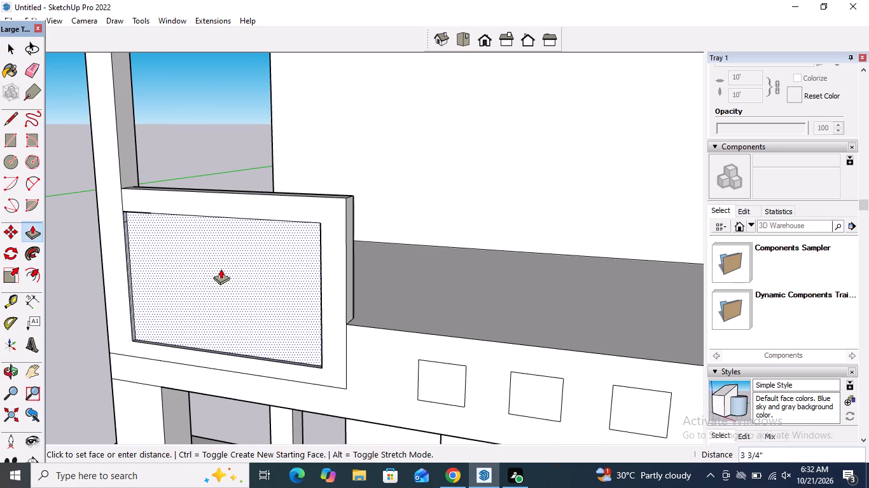
pyautogui.click(221, 269)
pyautogui.press('space')
# Push/Pull the corner frame's recessed outer panel a further 3 5/16" or so inward.
pyautogui.moveTo(233, 244); pyautogui.dragTo(340, 222, button='middle')
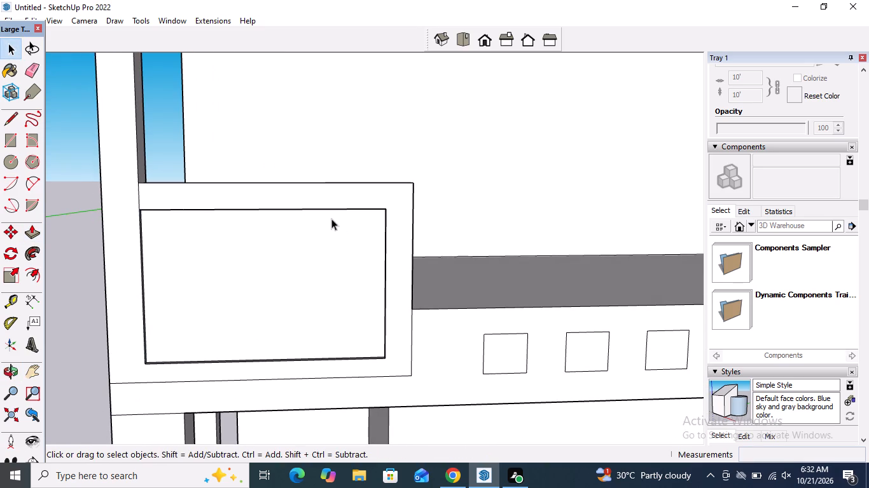
pyautogui.scroll(3, 330, 217)
pyautogui.moveTo(305, 237); pyautogui.dragTo(134, 229, button='middle')
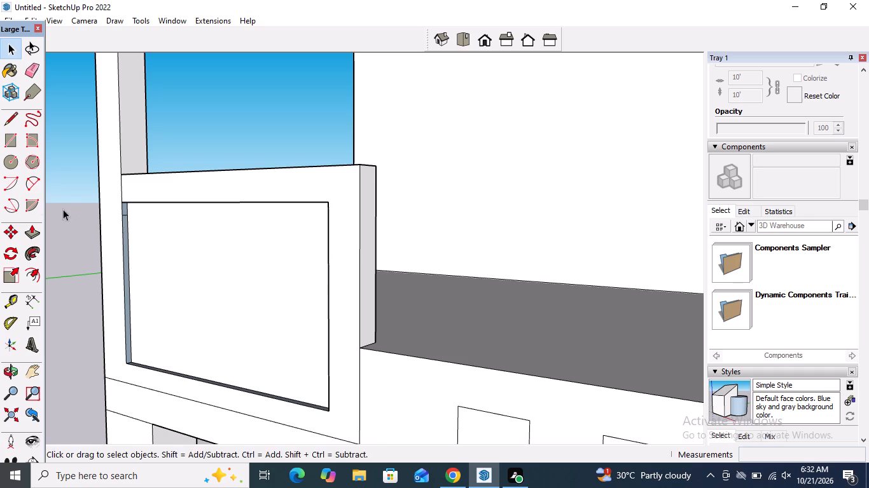
pyautogui.click(30, 238)
pyautogui.click(181, 257)
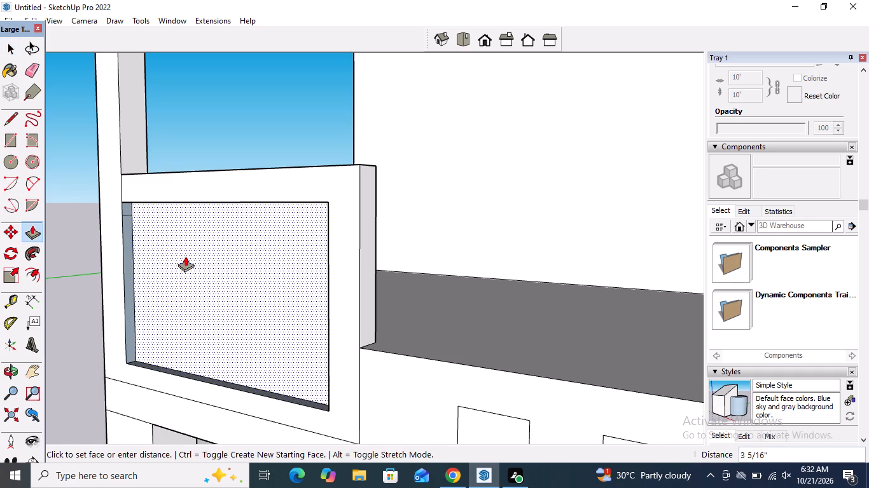
pyautogui.click(185, 255)
pyautogui.scroll(-4, 261, 213)
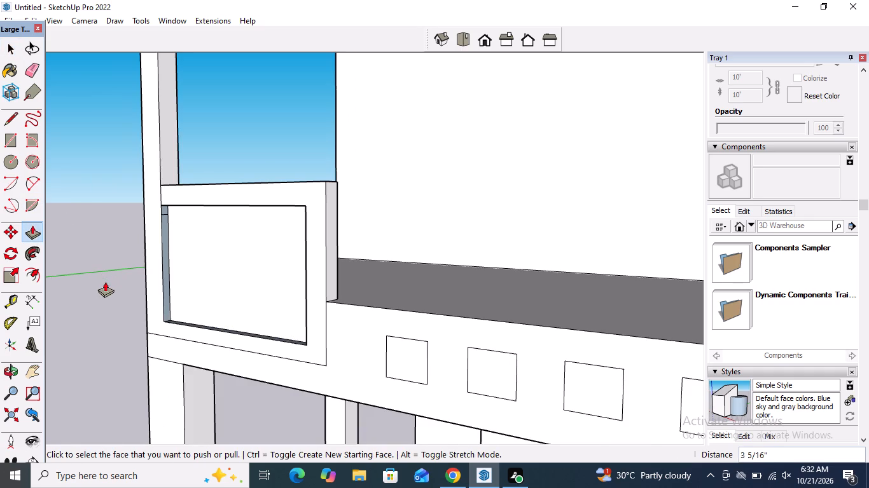
pyautogui.press('space')
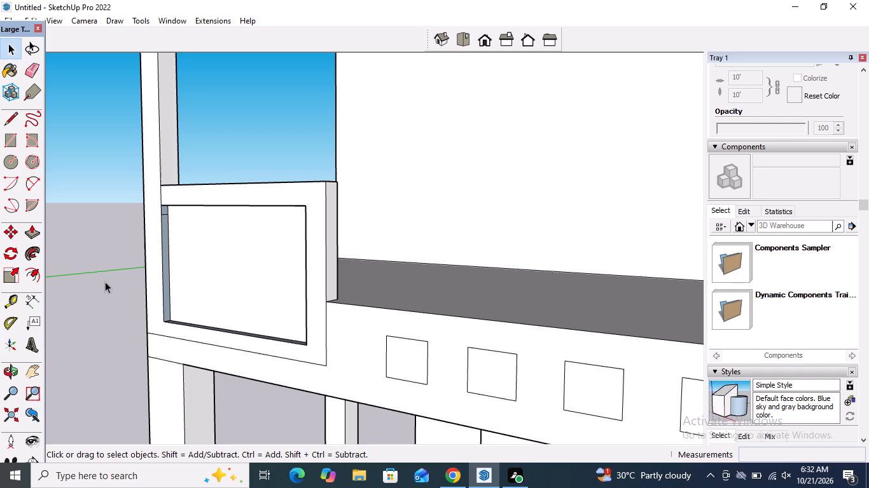
# Examine the recessed corner frame, the beam with its row of squares and the tall wall from the front.
pyautogui.scroll(-5, 105, 281)
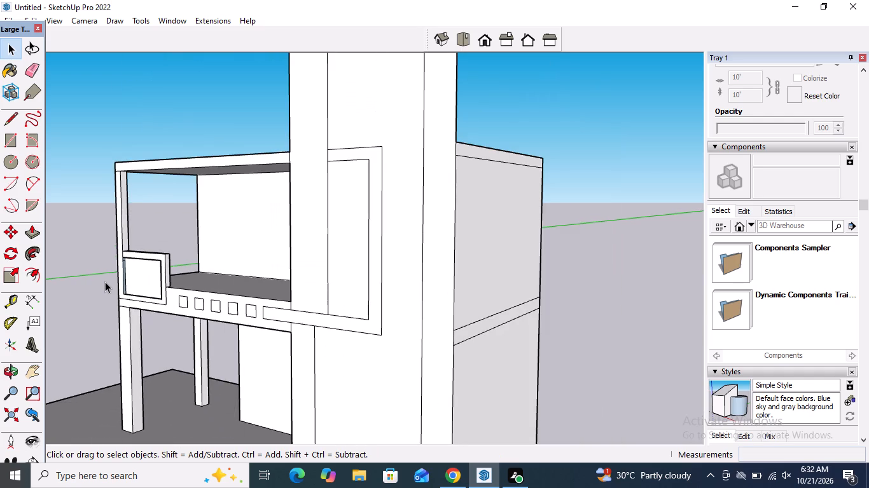
pyautogui.scroll(5, 105, 281)
pyautogui.scroll(-5, 105, 281)
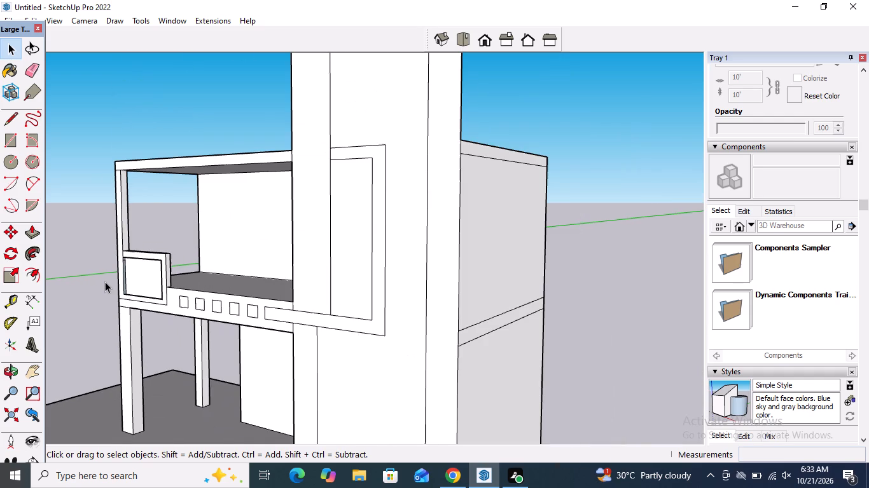
pyautogui.scroll(8, 193, 292)
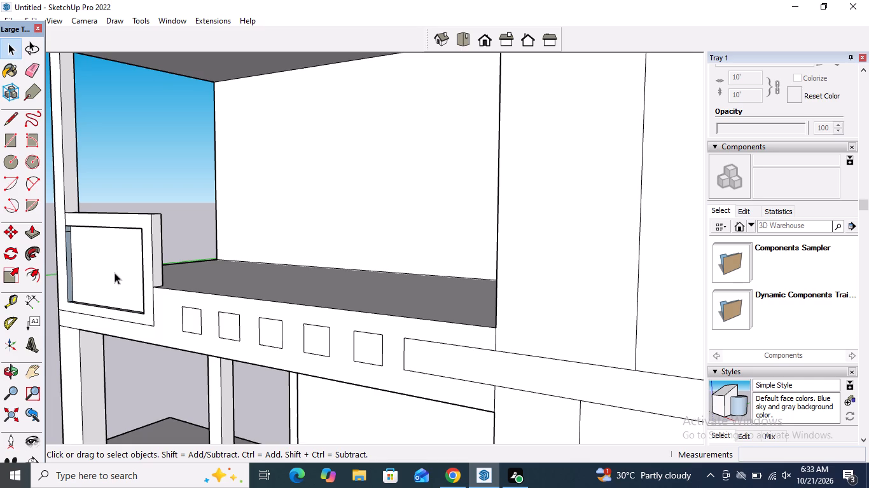
pyautogui.scroll(-3, 115, 273)
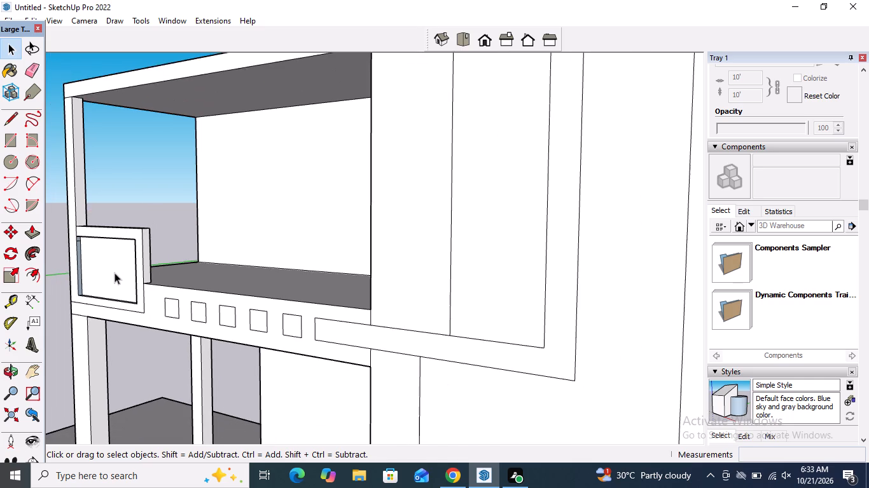
pyautogui.scroll(-3, 115, 273)
pyautogui.moveTo(115, 271); pyautogui.dragTo(198, 281, button='middle')
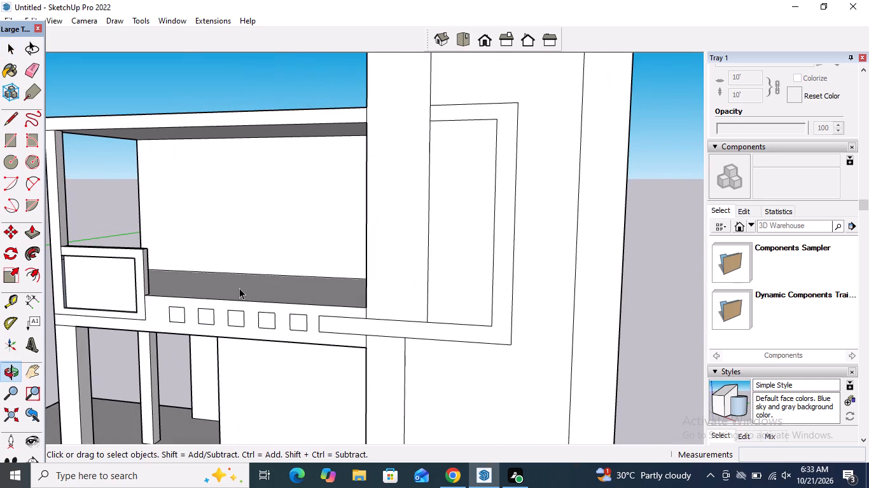
pyautogui.scroll(-3, 296, 313)
pyautogui.scroll(-2, 426, 309)
pyautogui.moveTo(426, 309); pyautogui.dragTo(439, 295, button='middle')
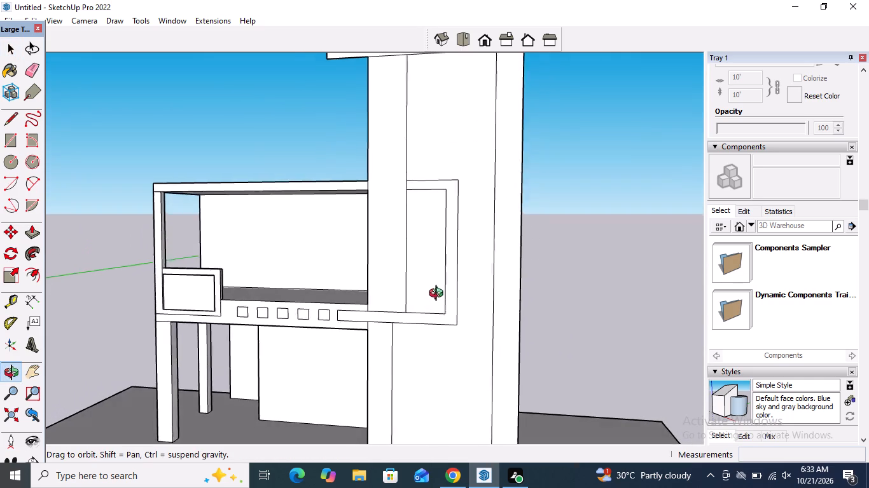
pyautogui.moveTo(439, 295); pyautogui.dragTo(476, 301, button='middle')
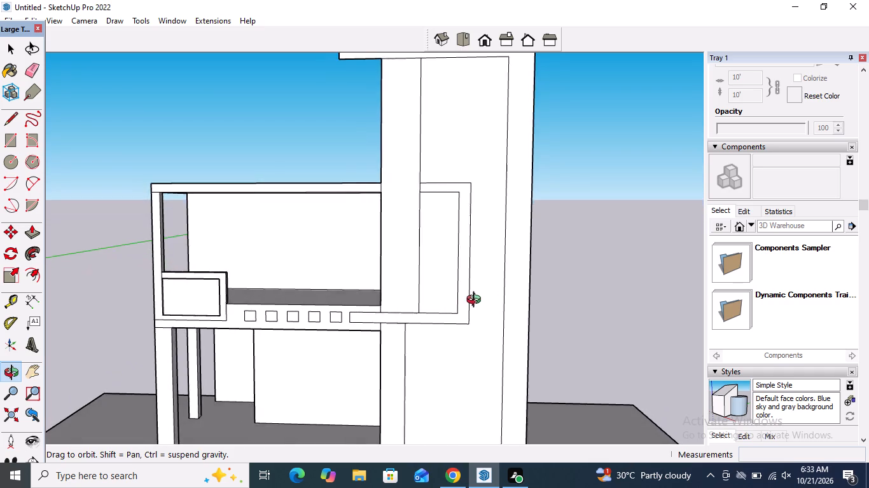
pyautogui.moveTo(476, 301); pyautogui.dragTo(531, 290, button='middle')
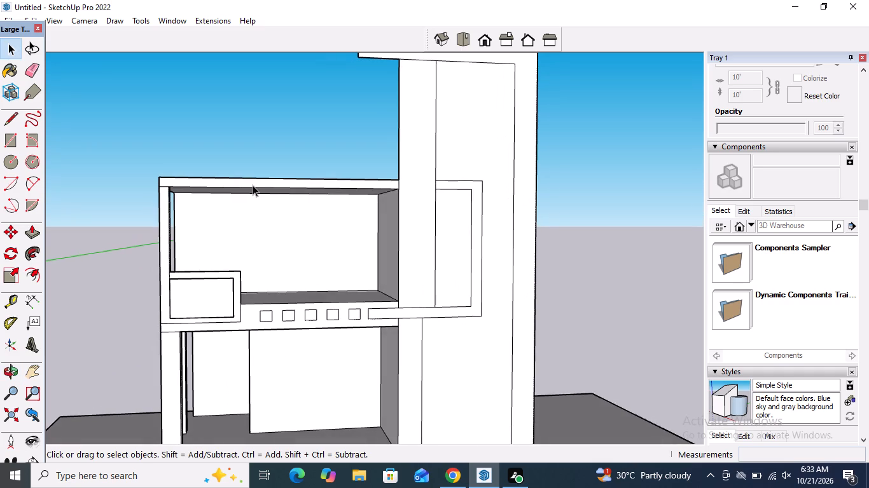
pyautogui.scroll(-3, 240, 281)
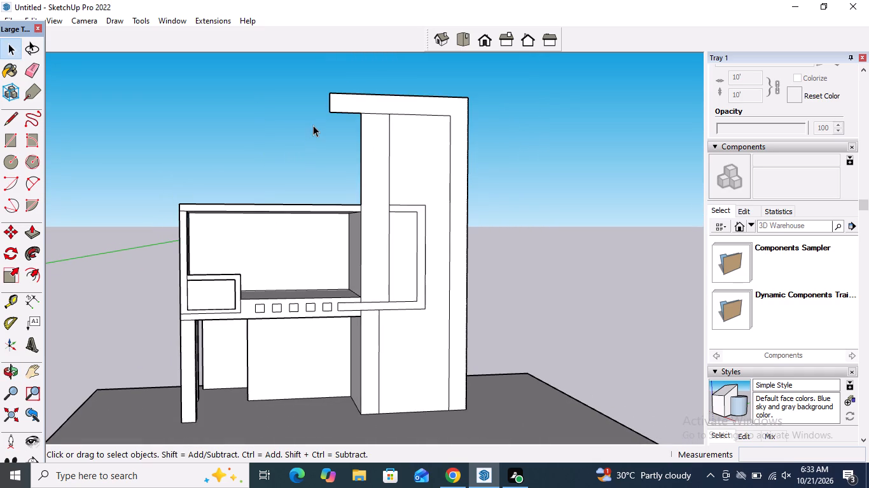
# Draw a vertical line about 27' long from the underside of the tall wall's overhang down to the lower roof's front edge.
pyautogui.scroll(3, 314, 124)
pyautogui.scroll(3, 354, 85)
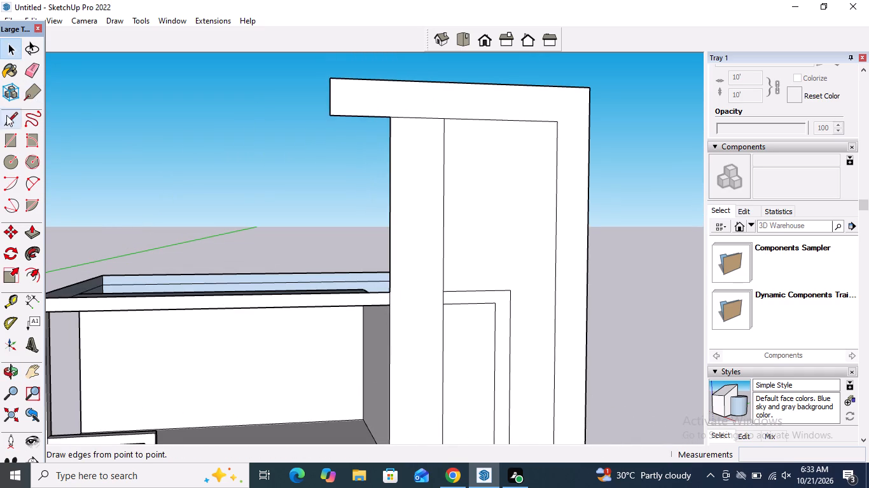
pyautogui.click(7, 115)
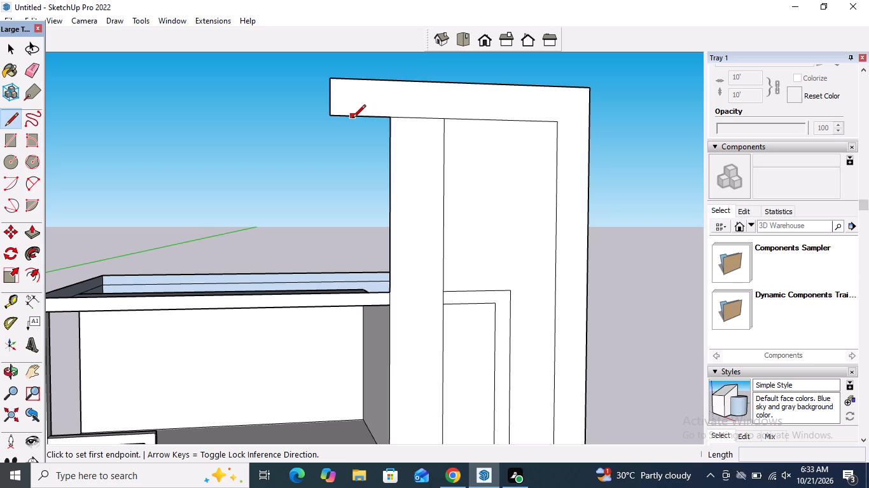
pyautogui.moveTo(359, 117); pyautogui.dragTo(359, 123)
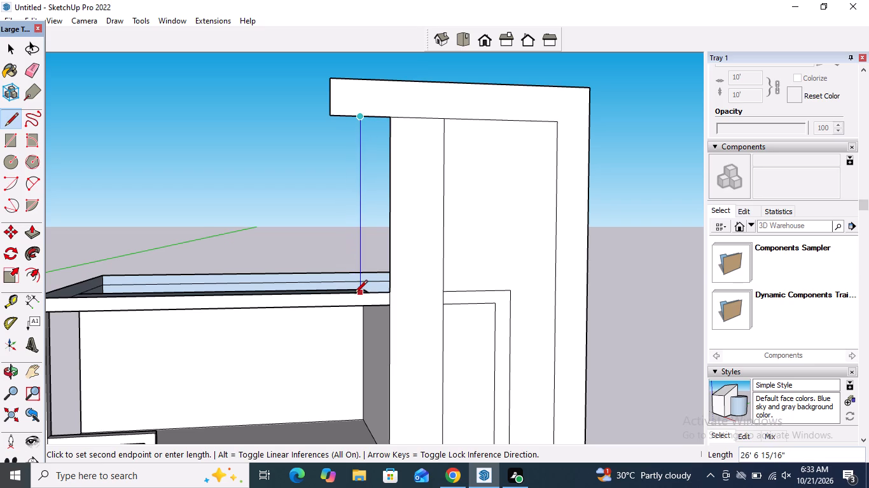
pyautogui.click(359, 296)
# Draw a line about 32' 4" long across the back of the tall wall at roof level to close the roof face.
pyautogui.scroll(-5, 280, 242)
pyautogui.moveTo(278, 187); pyautogui.dragTo(482, 356, button='middle')
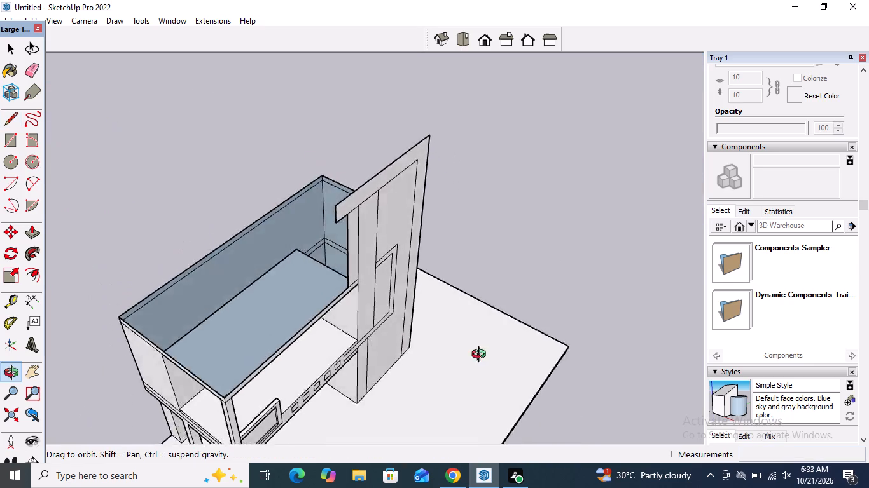
pyautogui.moveTo(482, 356); pyautogui.dragTo(685, 345, button='middle')
pyautogui.scroll(-2, 667, 332)
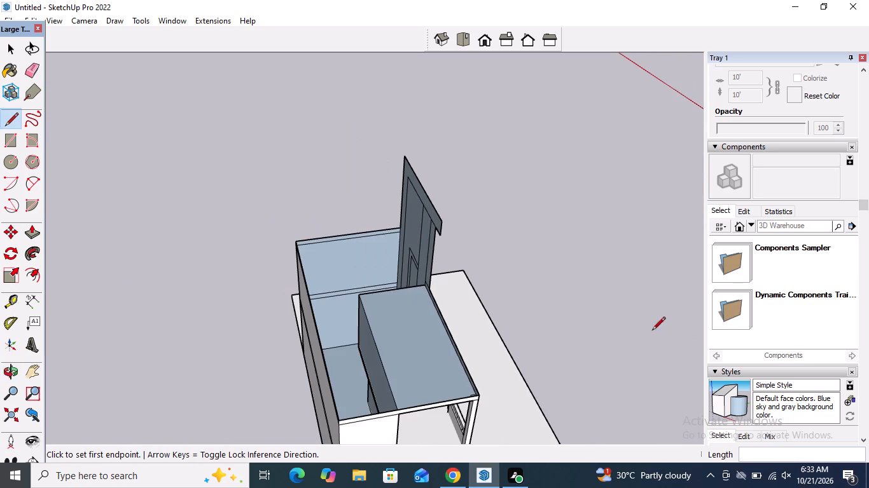
pyautogui.click(16, 118)
pyautogui.moveTo(386, 262); pyautogui.dragTo(695, 253, button='middle')
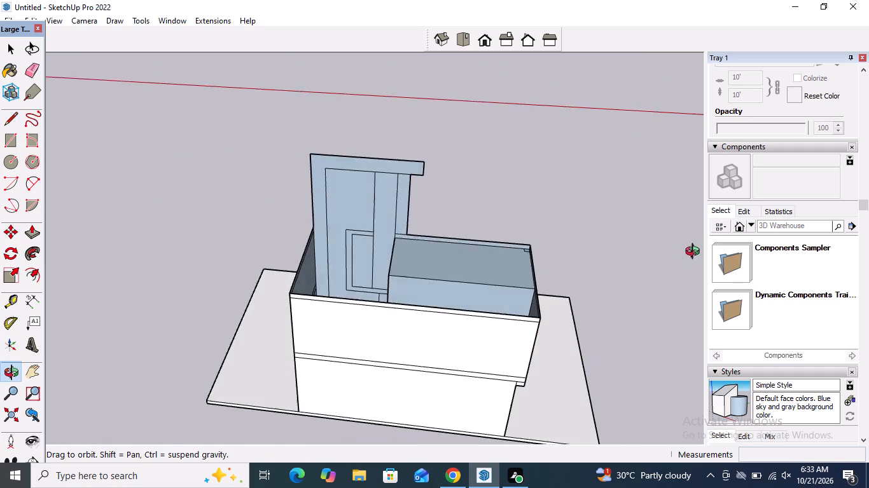
pyautogui.moveTo(695, 253); pyautogui.dragTo(706, 248, button='middle')
pyautogui.scroll(7, 326, 204)
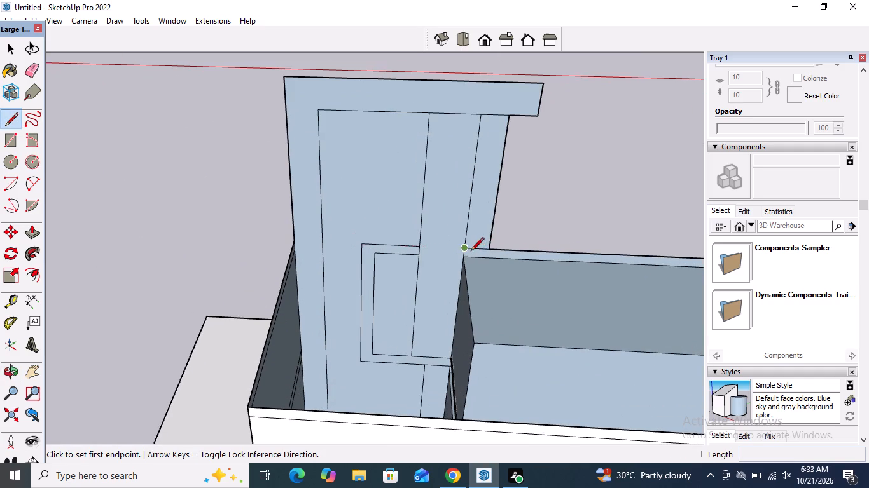
pyautogui.moveTo(464, 250); pyautogui.dragTo(436, 248)
pyautogui.click(296, 241)
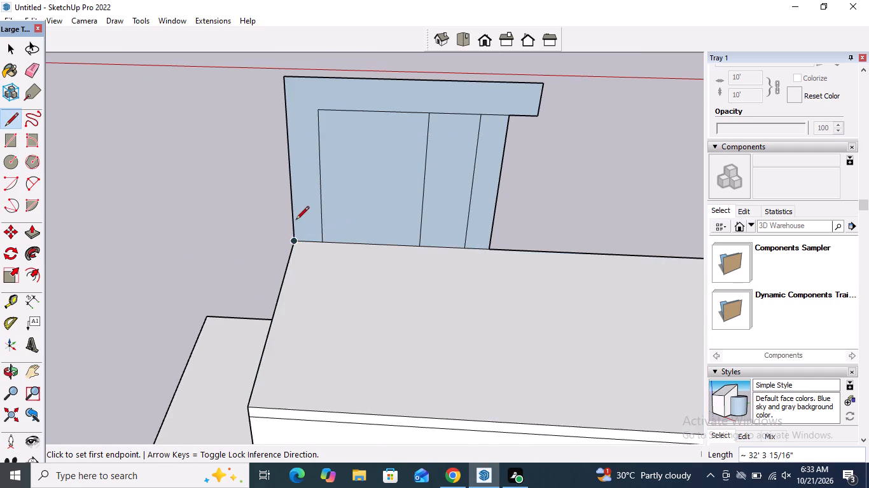
# Push/Pull the back of the tall wall's border above the roof outward, and extend its three inner panels by the same distance.
pyautogui.scroll(-5, 296, 220)
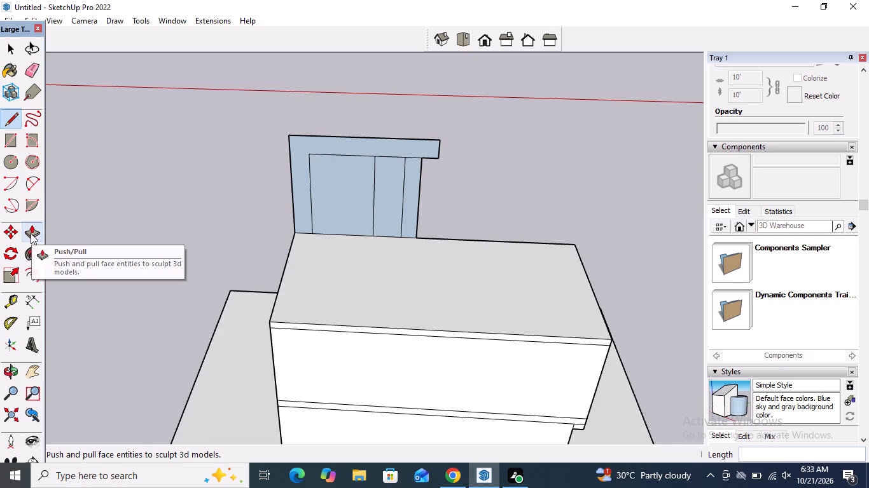
pyautogui.click(31, 232)
pyautogui.click(309, 211)
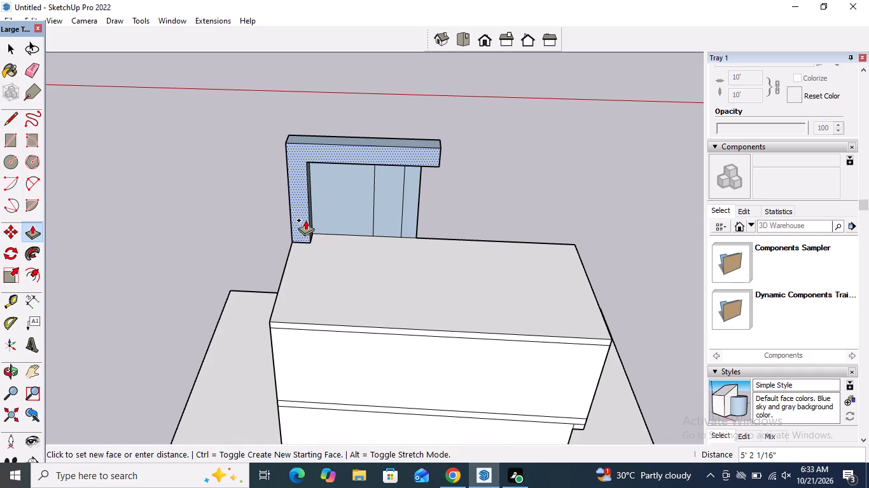
pyautogui.click(302, 227)
pyautogui.doubleClick(358, 212)
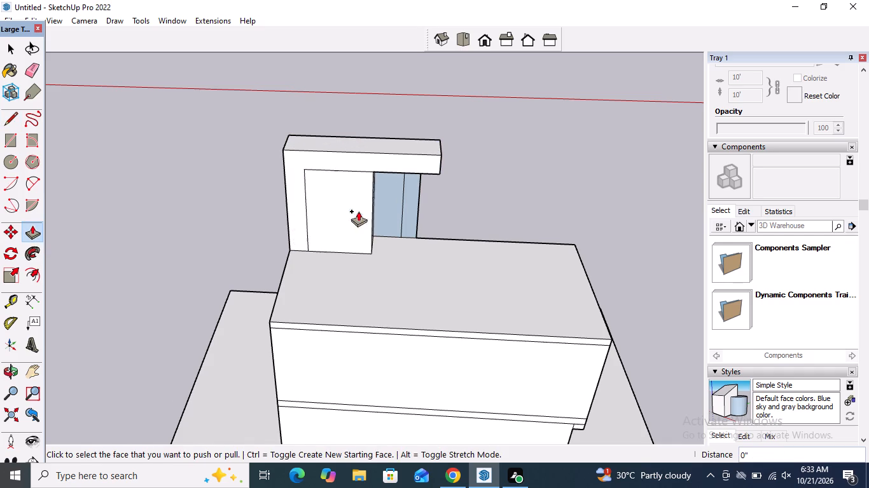
pyautogui.doubleClick(384, 203)
pyautogui.doubleClick(406, 196)
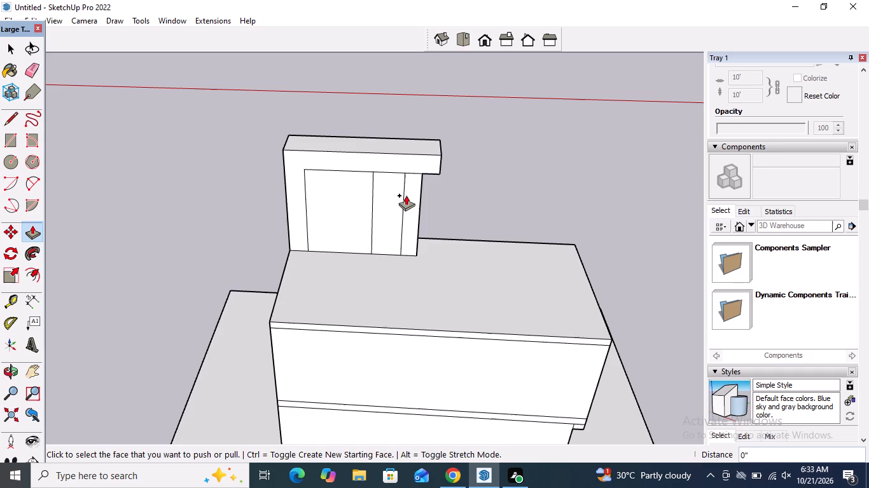
pyautogui.press('space')
# Erase the stray roof-level line segments crossing the front of the tall wall, keeping the top edge of the inset frame.
pyautogui.moveTo(467, 247); pyautogui.dragTo(0, 88, button='middle')
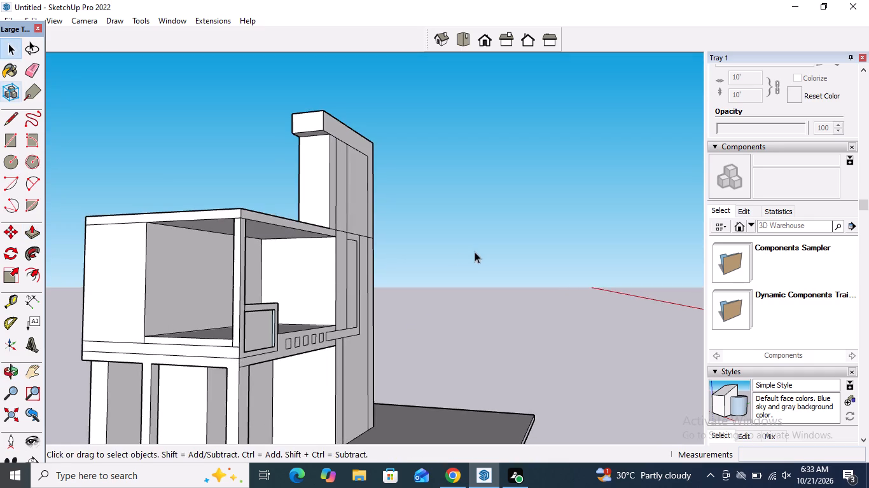
pyautogui.moveTo(431, 250); pyautogui.dragTo(237, 248, button='middle')
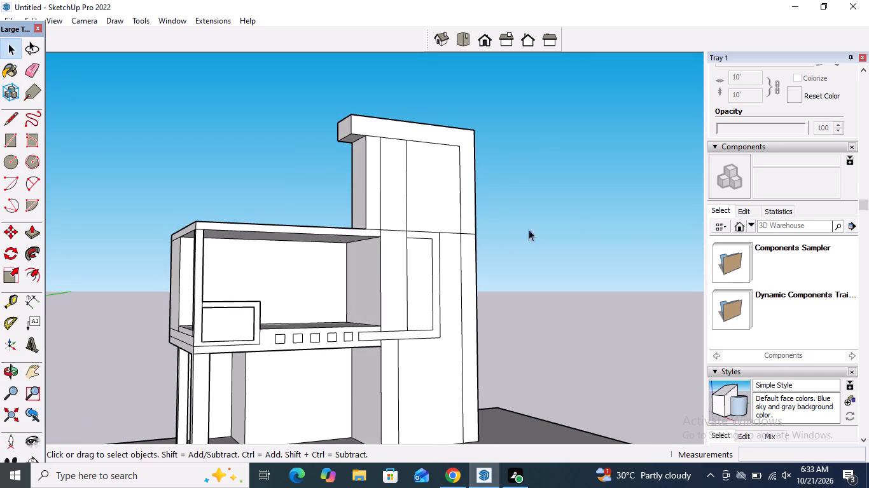
pyautogui.scroll(5, 533, 196)
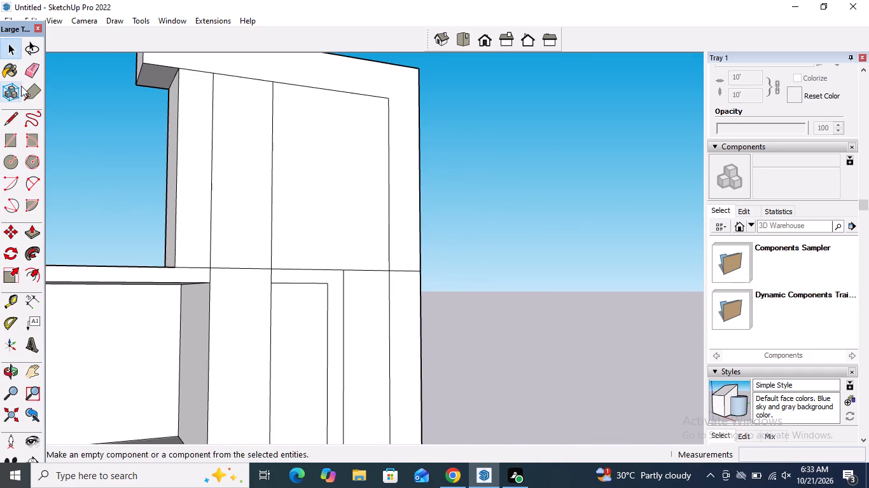
pyautogui.click(25, 74)
pyautogui.scroll(-2, 226, 264)
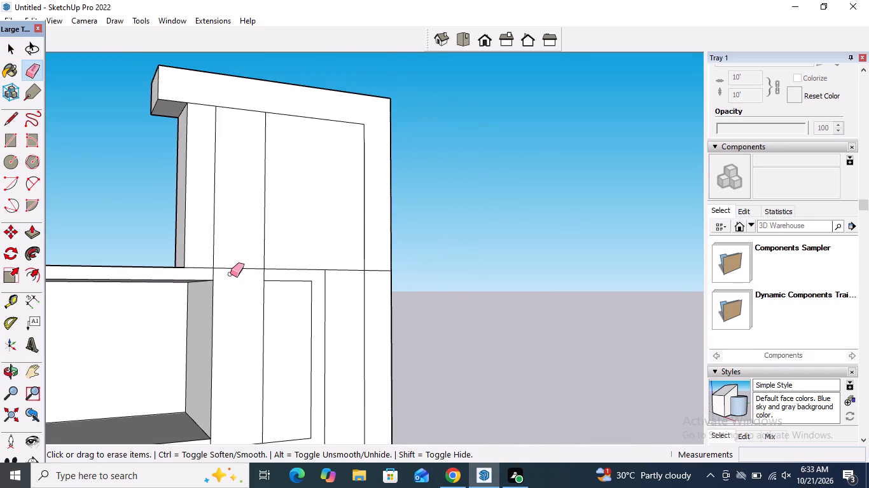
pyautogui.click(232, 267)
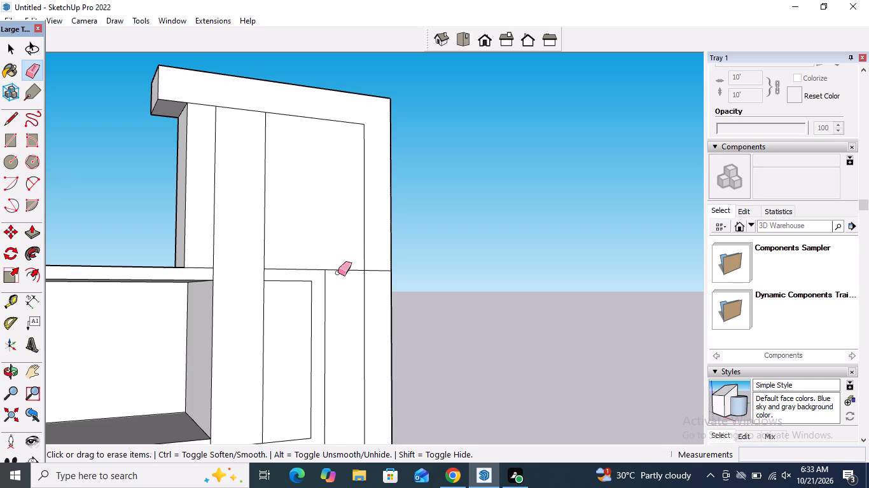
pyautogui.click(338, 270)
pyautogui.click(375, 269)
# Examine the thickened tall wall, its overhang and the roof from the front and side.
pyautogui.scroll(-12, 369, 247)
pyautogui.moveTo(313, 248); pyautogui.dragTo(356, 301, button='middle')
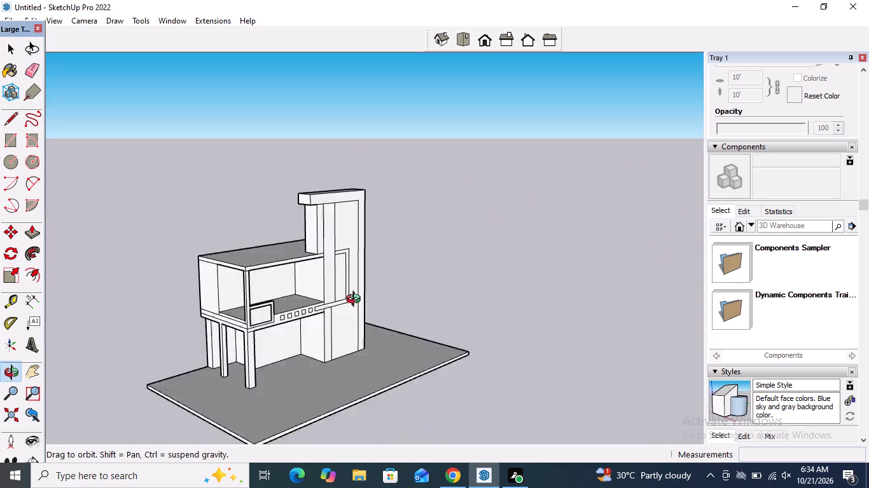
pyautogui.moveTo(356, 301); pyautogui.dragTo(60, 286, button='middle')
pyautogui.press('space')
pyautogui.moveTo(319, 250); pyautogui.dragTo(319, 250, button='middle')
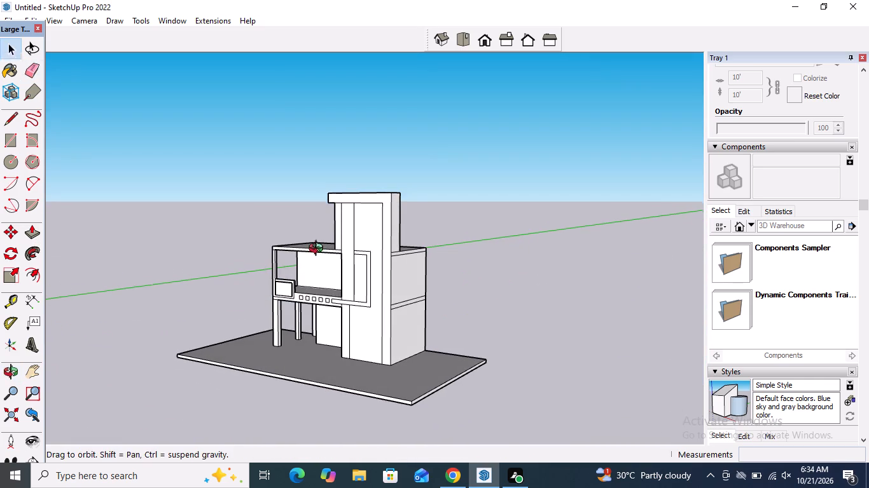
pyautogui.moveTo(319, 250); pyautogui.dragTo(366, 242, button='middle')
pyautogui.scroll(3, 366, 242)
pyautogui.moveTo(366, 242); pyautogui.dragTo(445, 245, button='middle')
pyautogui.scroll(3, 373, 191)
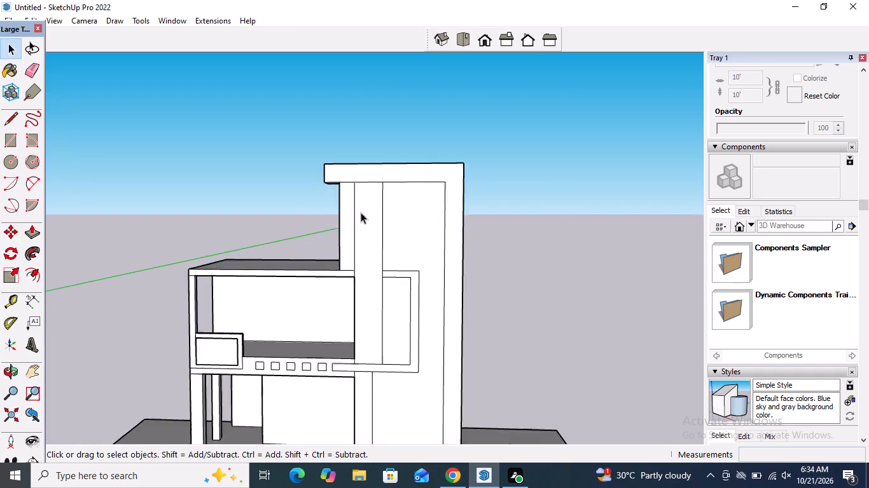
pyautogui.scroll(1, 361, 212)
pyautogui.moveTo(357, 223); pyautogui.dragTo(417, 251, button='middle')
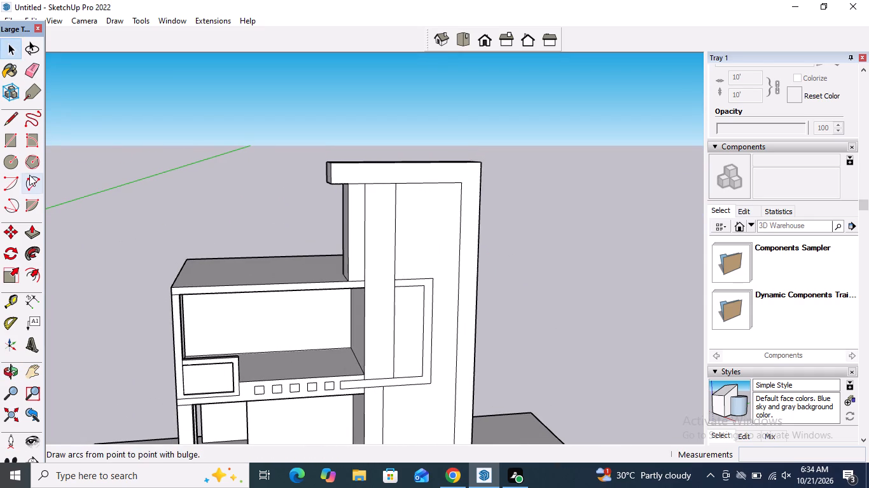
# Draw a parapet outline from the tall wall's front edge, about 47' across and 13' 3 1/2" down to the roof's front corner.
pyautogui.click(16, 121)
pyautogui.moveTo(268, 262); pyautogui.dragTo(277, 259, button='middle')
pyautogui.scroll(4, 360, 226)
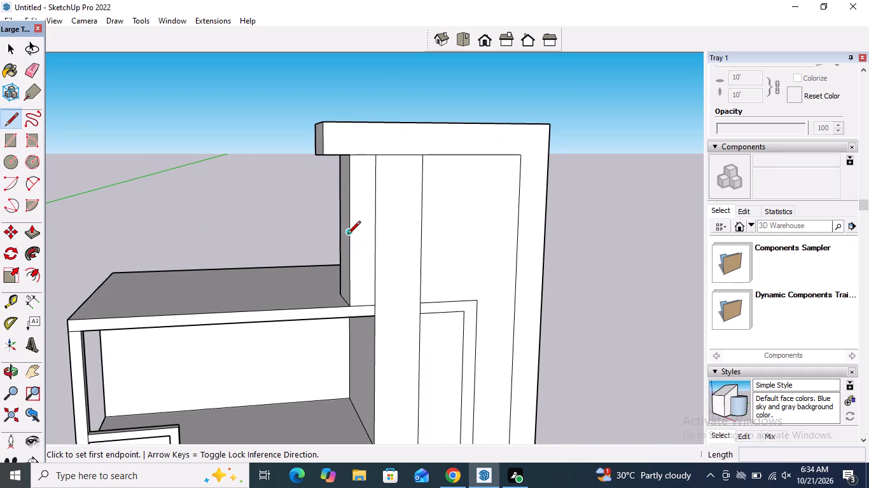
pyautogui.click(347, 234)
pyautogui.scroll(-3, 304, 230)
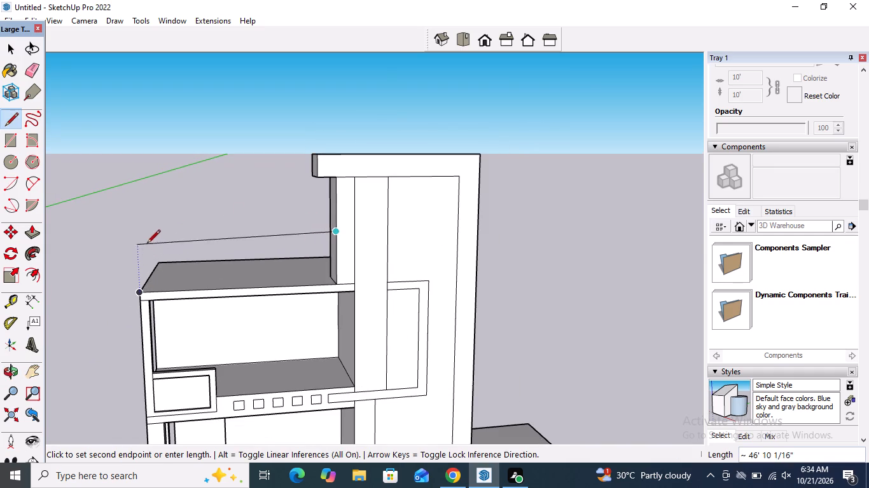
pyautogui.moveTo(141, 233); pyautogui.dragTo(141, 241)
pyautogui.click(139, 288)
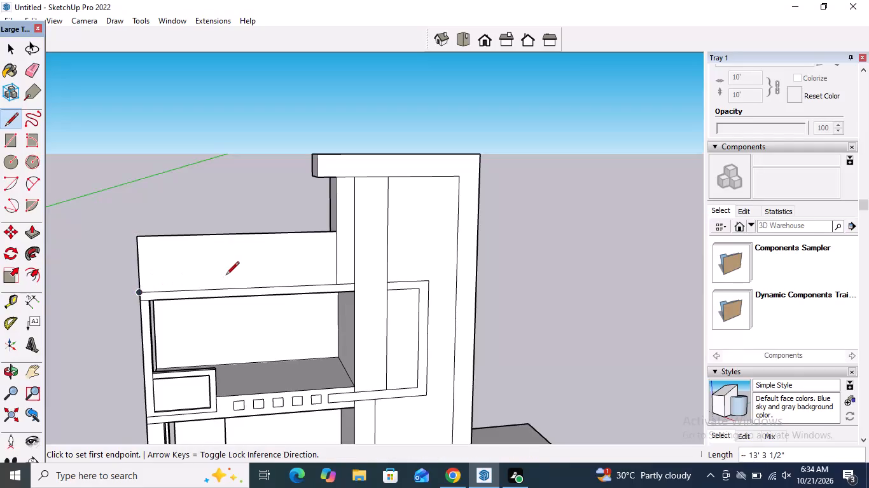
pyautogui.press('space')
# Push/Pull the parapet face inward over the roof, undoing an 11" pull and pulling it about 4' 10 5/8" instead.
pyautogui.moveTo(221, 273); pyautogui.dragTo(685, 287, button='middle')
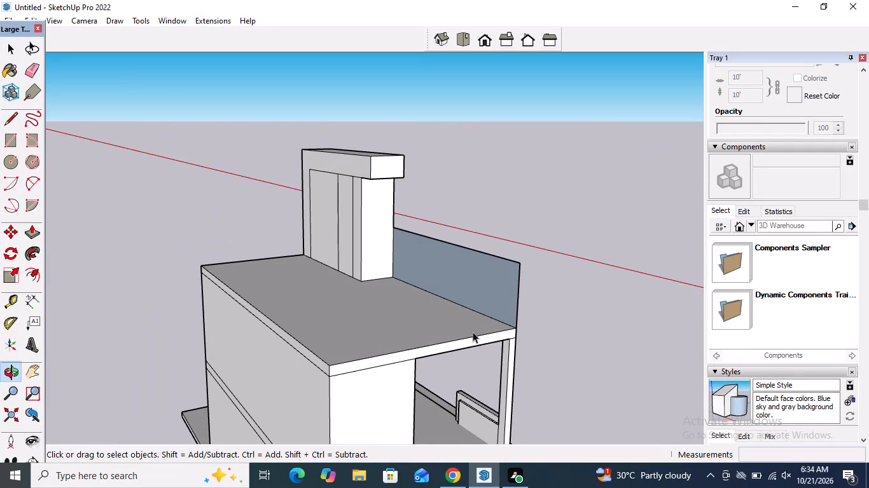
pyautogui.click(42, 234)
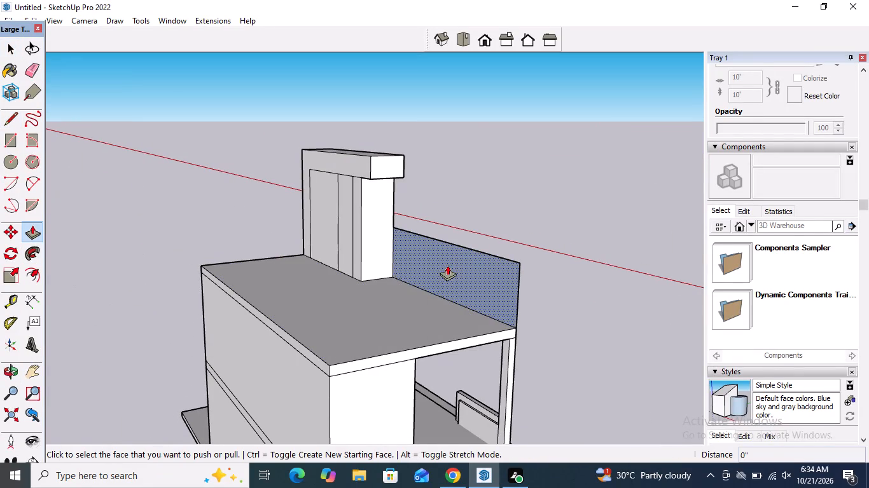
pyautogui.click(447, 265)
pyautogui.click(443, 269)
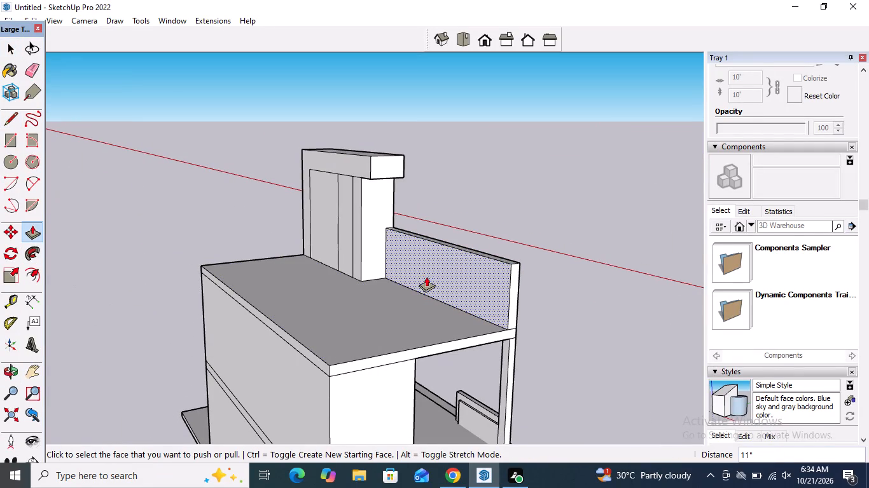
pyautogui.hotkey('ctrl', 'z')
pyautogui.hotkey('ctrl', 'z')
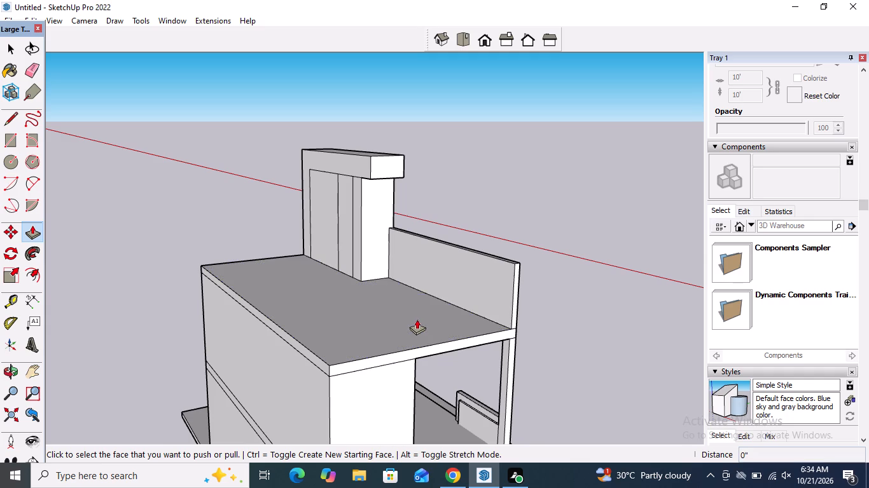
pyautogui.click(441, 268)
pyautogui.click(424, 272)
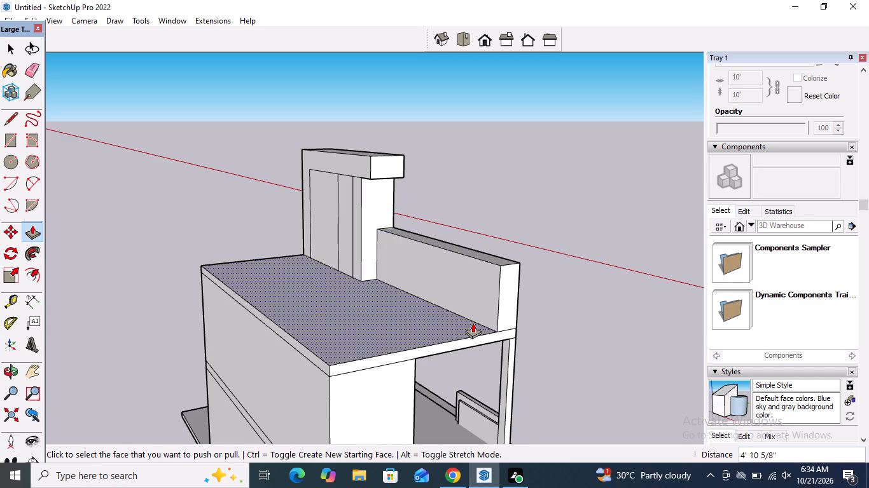
pyautogui.press('space')
# Examine the roof parapet, the tall wall and the balcony opening from the front.
pyautogui.scroll(-5, 424, 287)
pyautogui.moveTo(433, 332); pyautogui.dragTo(0, 283, button='middle')
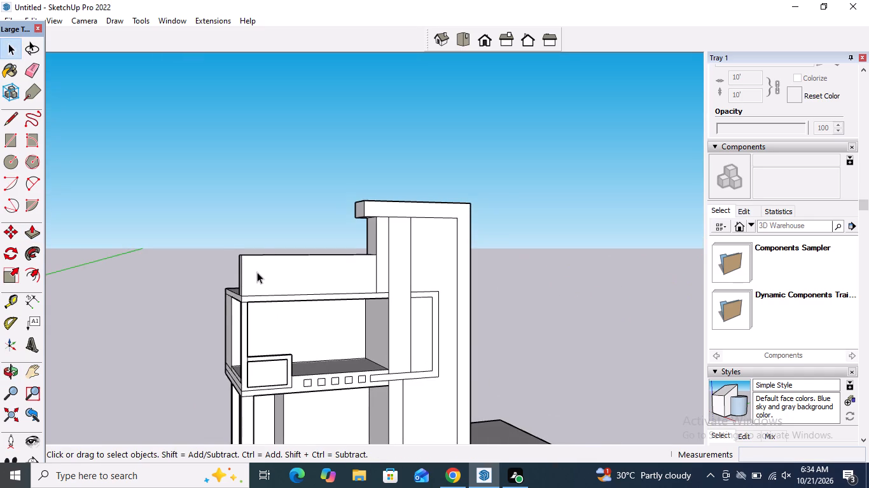
pyautogui.scroll(-3, 250, 269)
pyautogui.scroll(3, 279, 269)
pyautogui.moveTo(265, 266); pyautogui.dragTo(211, 266, button='middle')
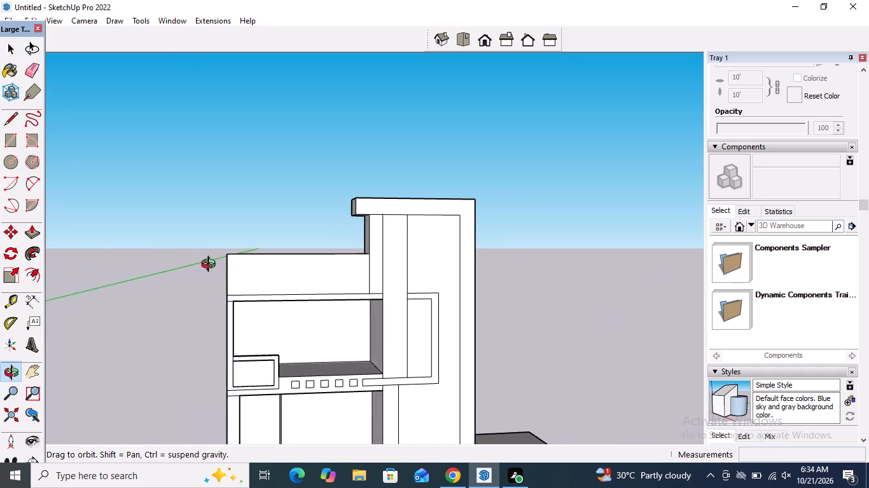
pyautogui.moveTo(211, 266); pyautogui.dragTo(192, 266, button='middle')
pyautogui.scroll(4, 274, 273)
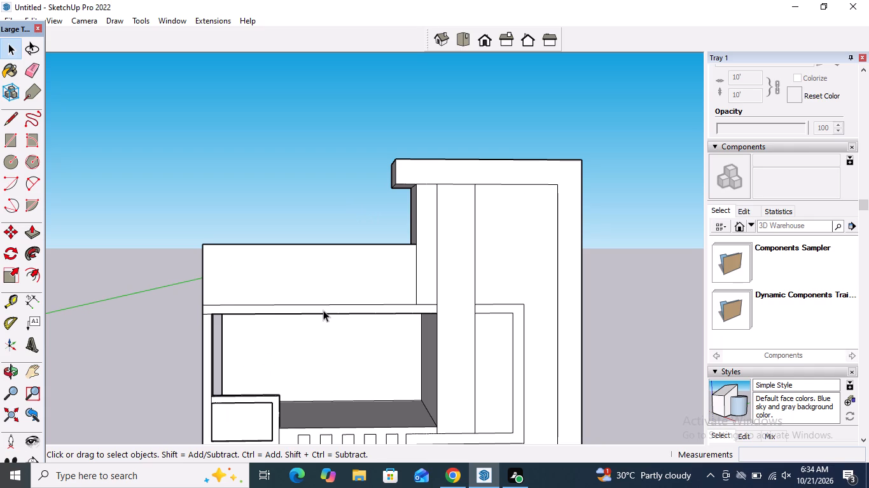
pyautogui.scroll(-4, 326, 273)
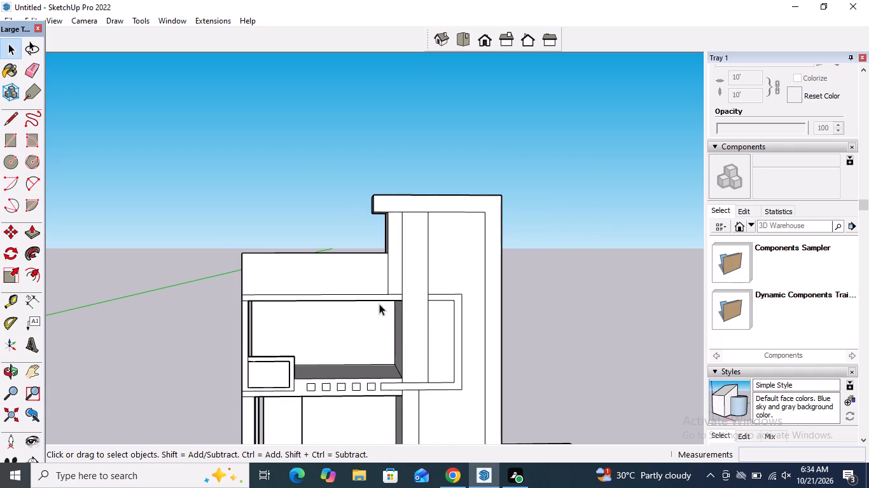
# Push/Pull the roof slab's narrow front edge below the parapet outward about 1' 8 3/4".
pyautogui.click(34, 235)
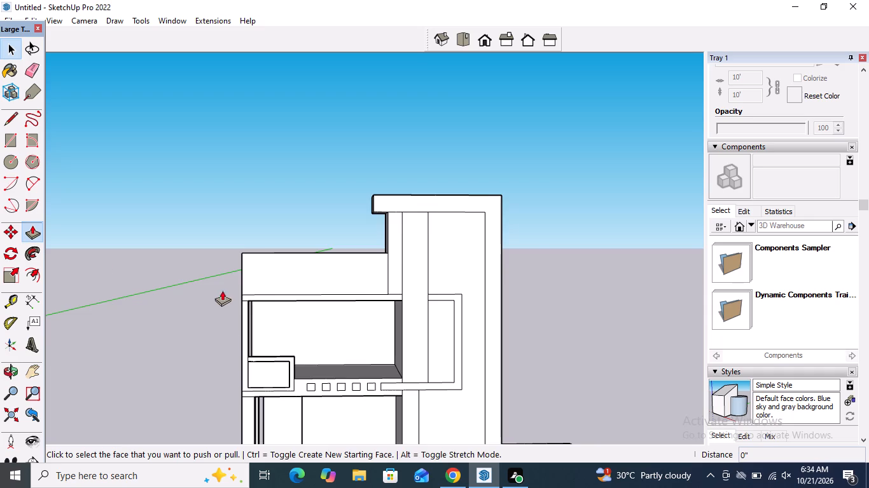
pyautogui.moveTo(231, 302); pyautogui.dragTo(468, 346, button='middle')
pyautogui.scroll(3, 335, 295)
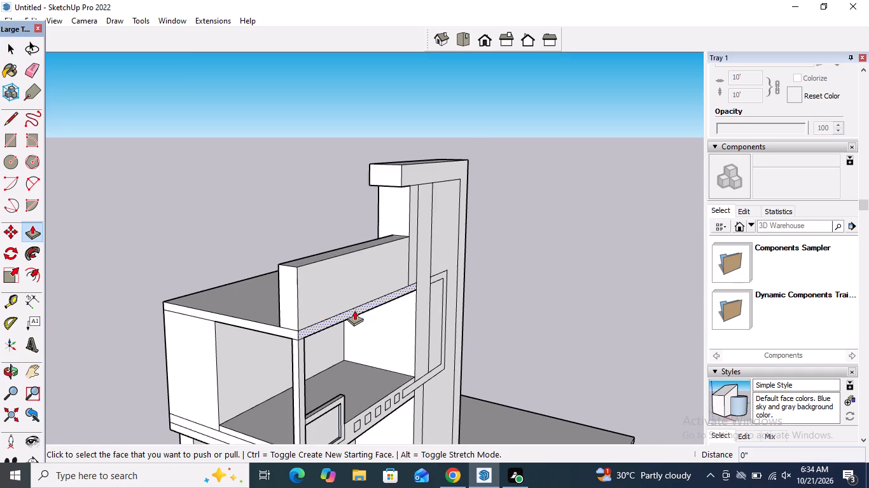
pyautogui.click(354, 309)
pyautogui.click(361, 310)
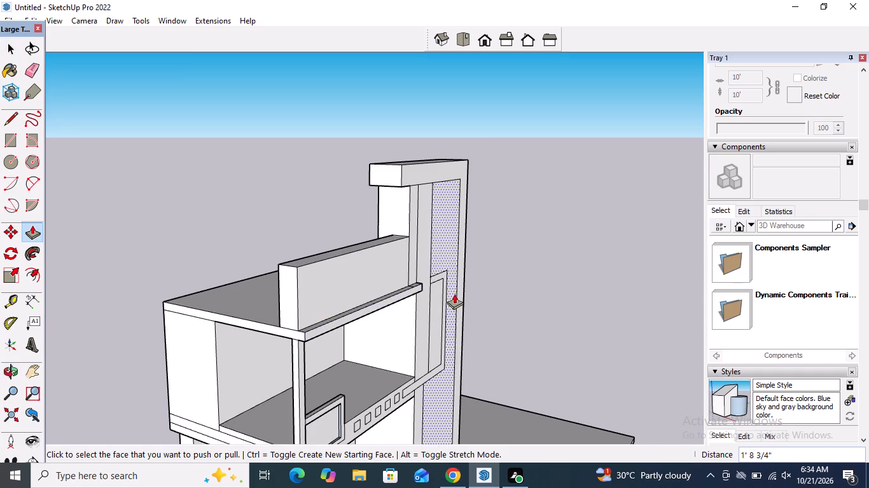
# Push/Pull the frame on the tall wall and the five beam squares outward, repeating the 1' 8 3/4" distance.
pyautogui.doubleClick(441, 274)
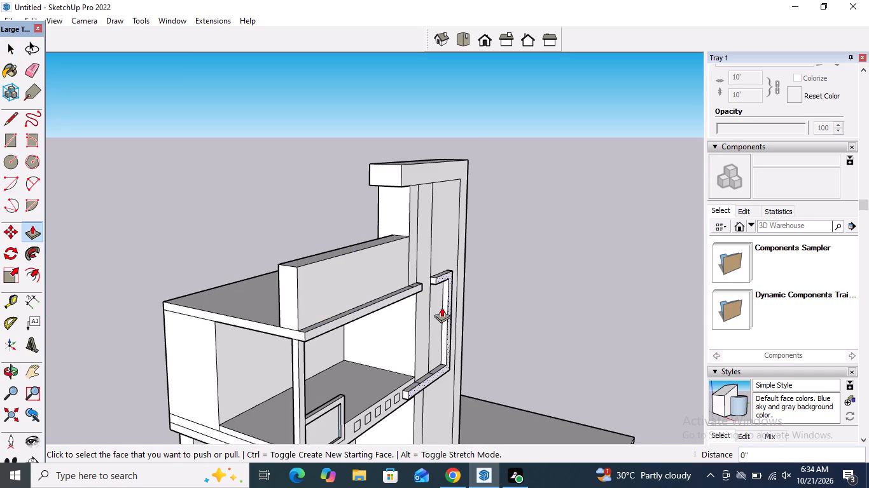
pyautogui.scroll(8, 392, 407)
pyautogui.doubleClick(403, 388)
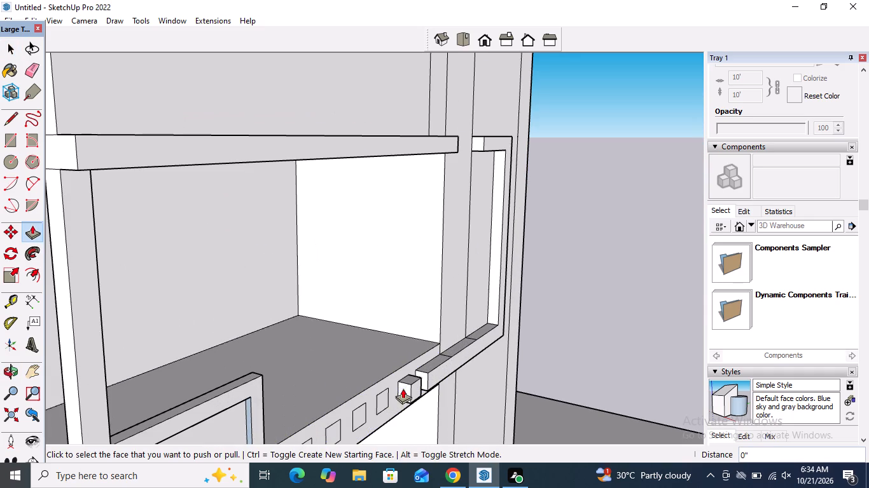
pyautogui.doubleClick(384, 402)
pyautogui.doubleClick(361, 414)
pyautogui.scroll(-5, 369, 290)
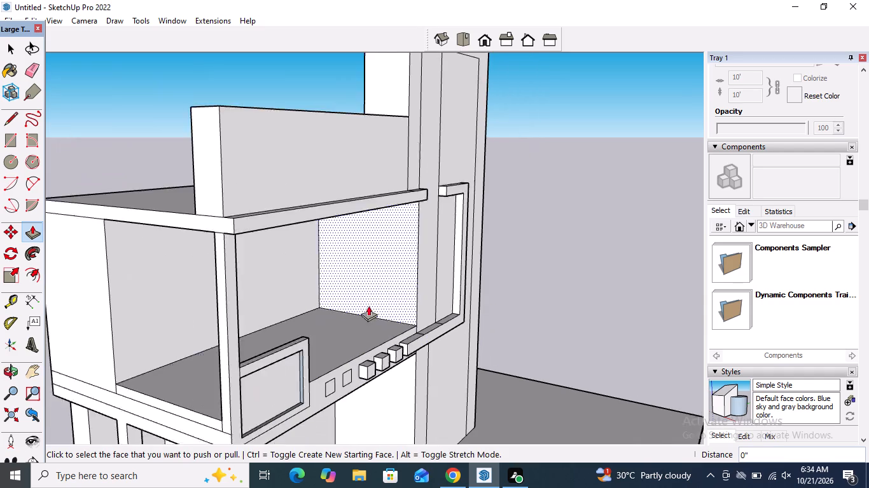
pyautogui.scroll(4, 343, 398)
pyautogui.doubleClick(352, 356)
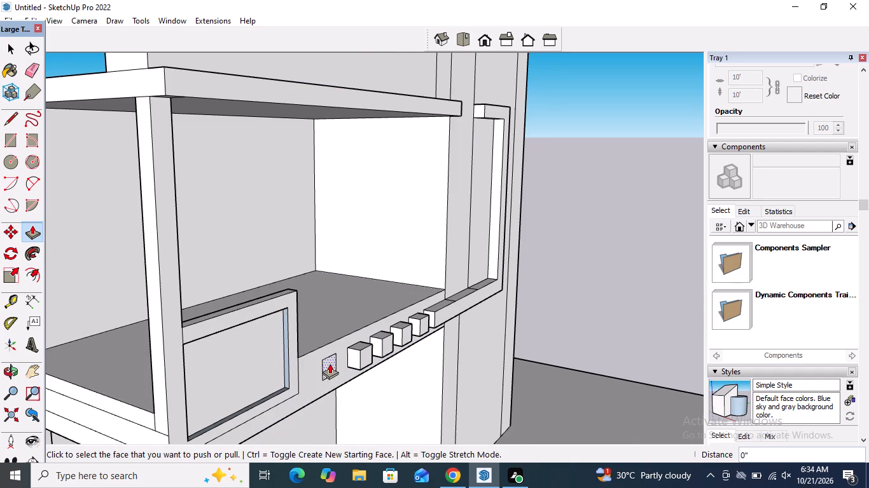
pyautogui.doubleClick(330, 363)
pyautogui.scroll(-5, 328, 365)
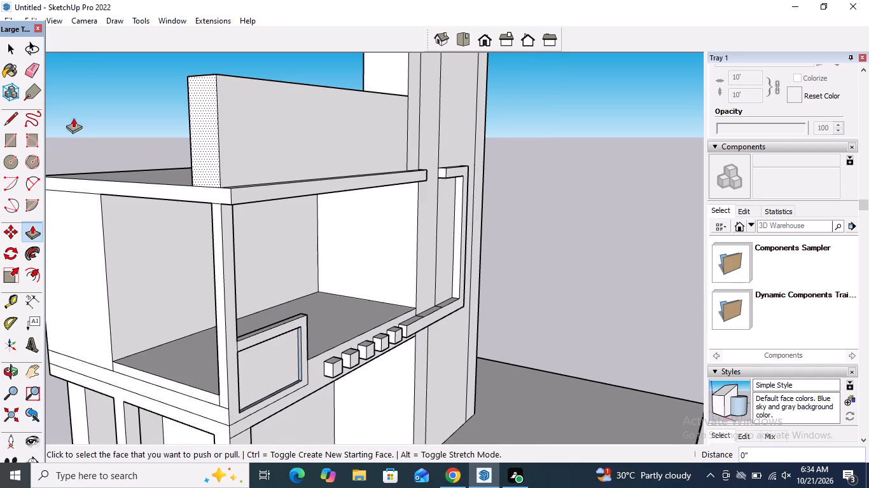
# Erase the two leftover edge lines across the frame's lower ledge and the one across the projecting roof edge.
pyautogui.click(36, 67)
pyautogui.scroll(4, 469, 275)
pyautogui.moveTo(454, 318); pyautogui.dragTo(454, 425, button='middle')
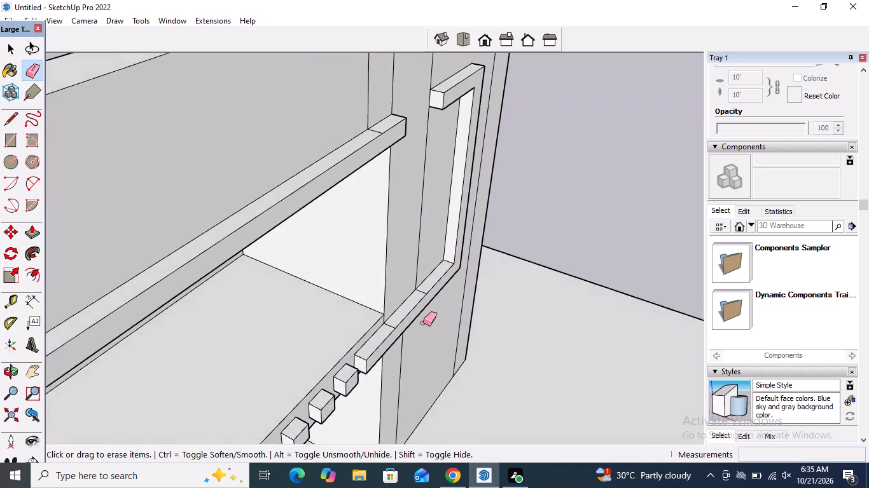
pyautogui.scroll(2, 427, 315)
pyautogui.click(417, 285)
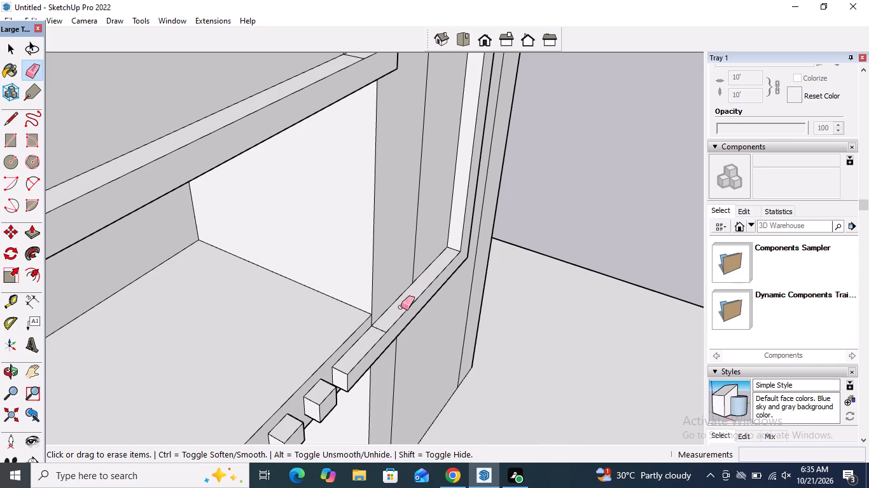
pyautogui.click(380, 330)
pyautogui.scroll(-5, 487, 281)
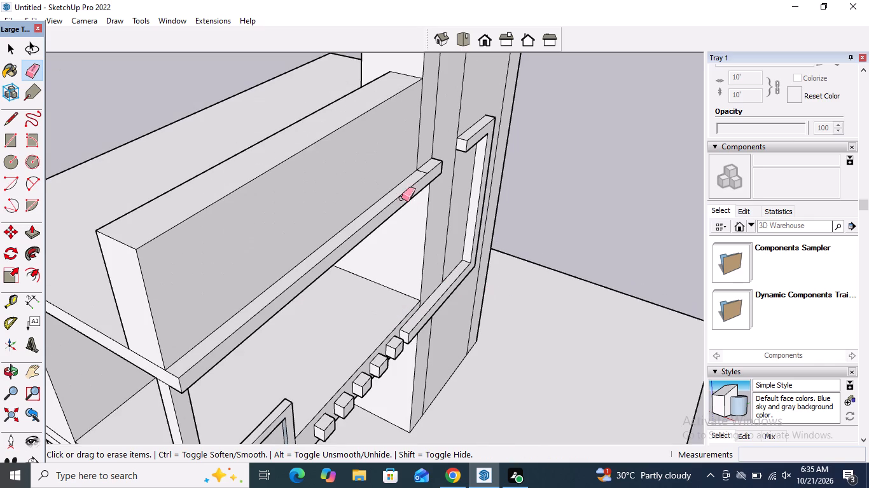
pyautogui.click(421, 173)
pyautogui.press('space')
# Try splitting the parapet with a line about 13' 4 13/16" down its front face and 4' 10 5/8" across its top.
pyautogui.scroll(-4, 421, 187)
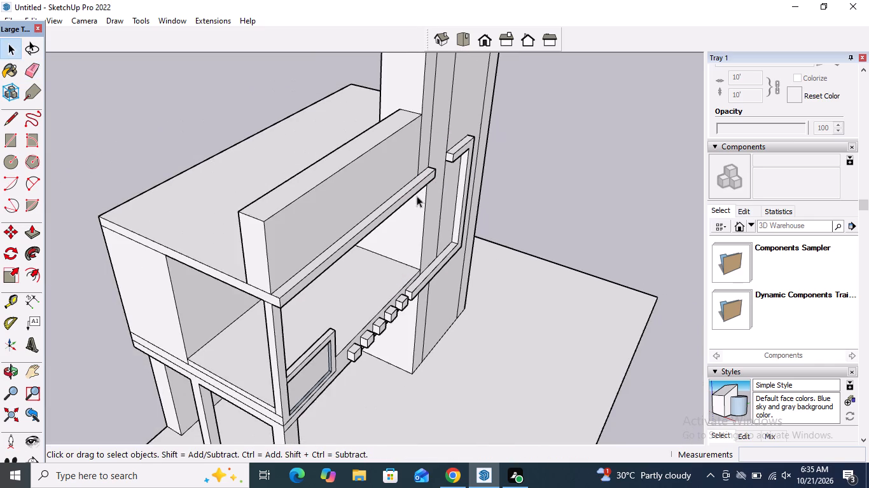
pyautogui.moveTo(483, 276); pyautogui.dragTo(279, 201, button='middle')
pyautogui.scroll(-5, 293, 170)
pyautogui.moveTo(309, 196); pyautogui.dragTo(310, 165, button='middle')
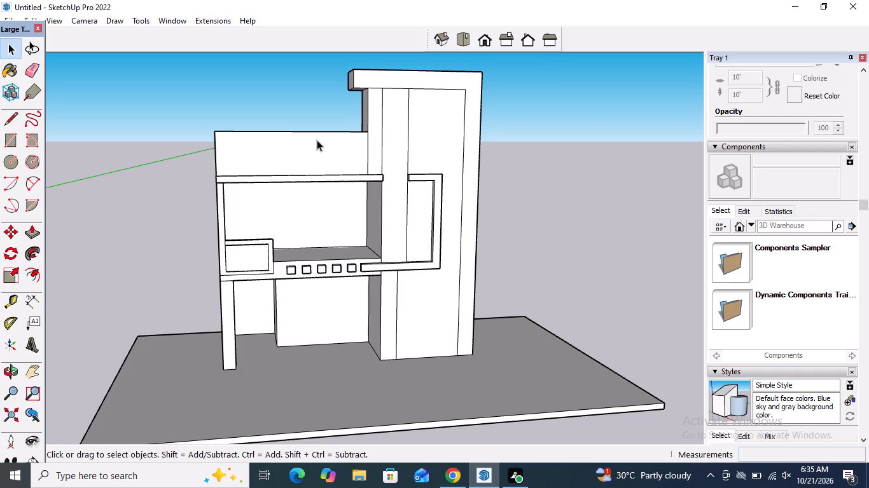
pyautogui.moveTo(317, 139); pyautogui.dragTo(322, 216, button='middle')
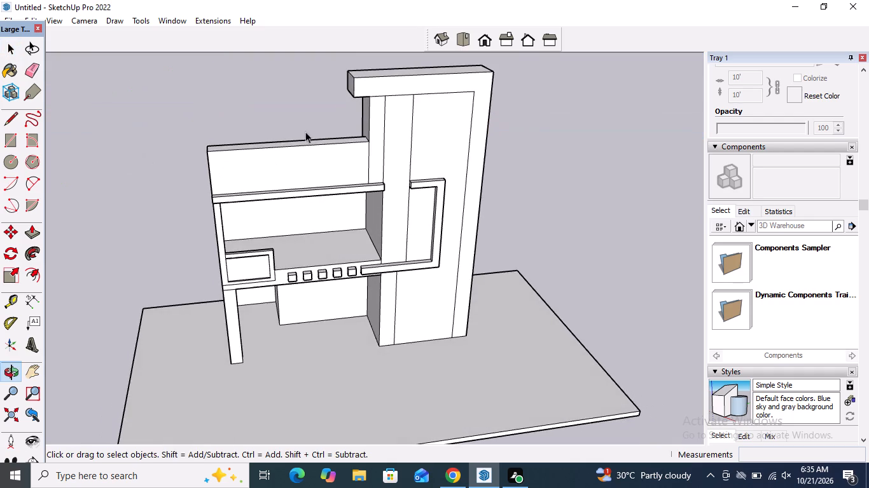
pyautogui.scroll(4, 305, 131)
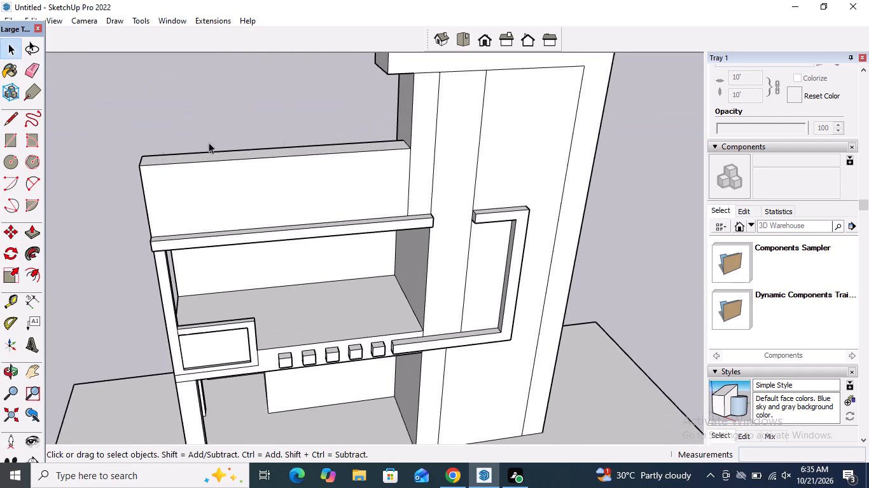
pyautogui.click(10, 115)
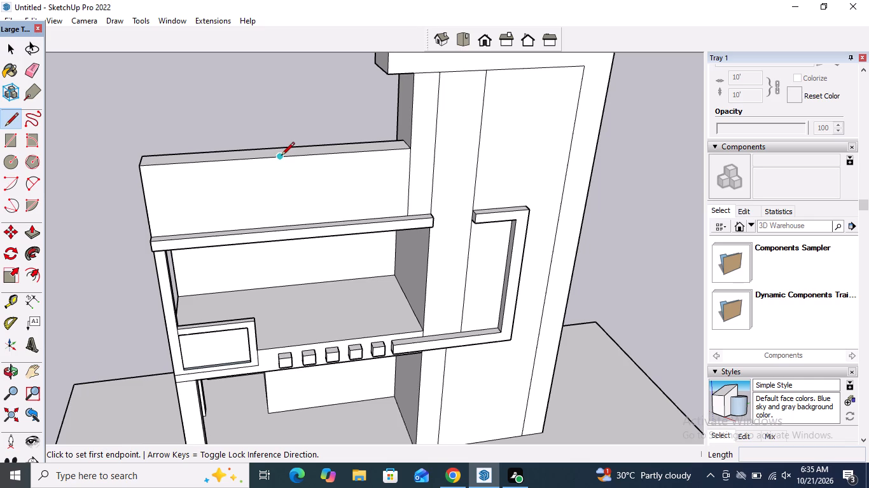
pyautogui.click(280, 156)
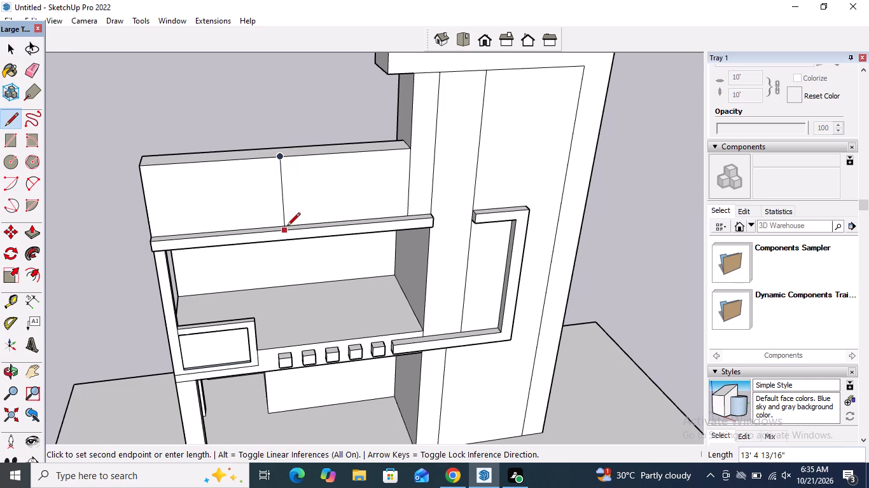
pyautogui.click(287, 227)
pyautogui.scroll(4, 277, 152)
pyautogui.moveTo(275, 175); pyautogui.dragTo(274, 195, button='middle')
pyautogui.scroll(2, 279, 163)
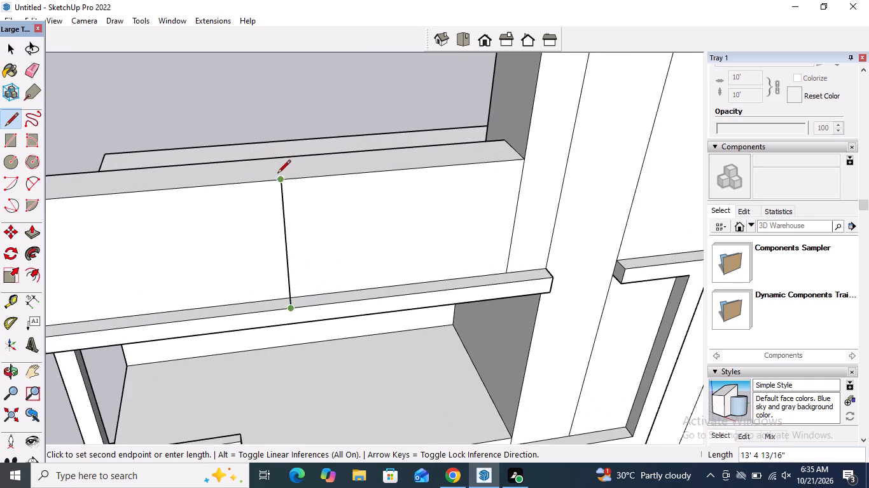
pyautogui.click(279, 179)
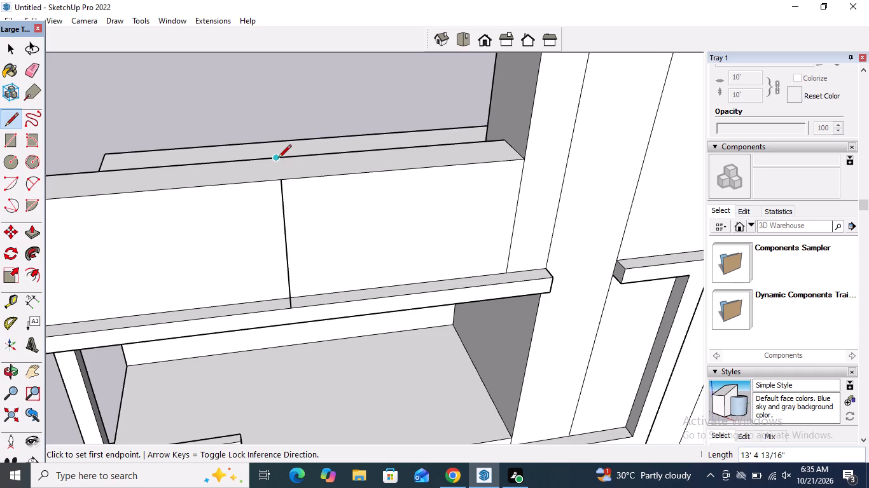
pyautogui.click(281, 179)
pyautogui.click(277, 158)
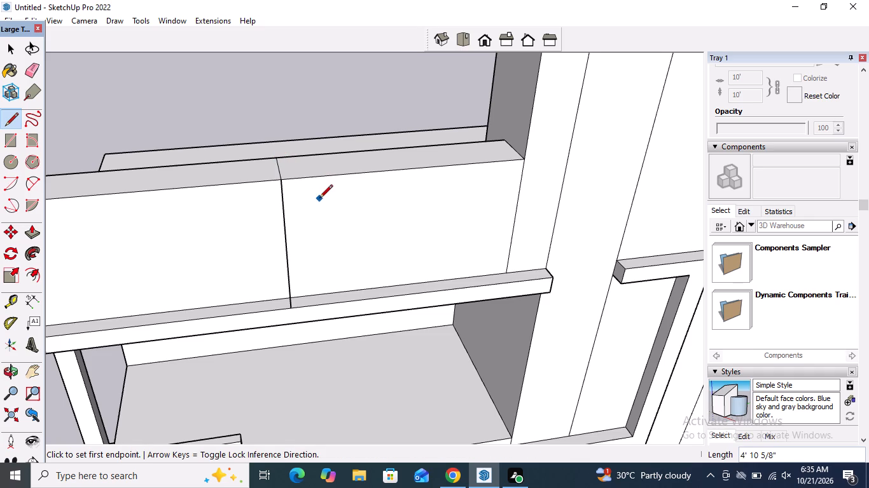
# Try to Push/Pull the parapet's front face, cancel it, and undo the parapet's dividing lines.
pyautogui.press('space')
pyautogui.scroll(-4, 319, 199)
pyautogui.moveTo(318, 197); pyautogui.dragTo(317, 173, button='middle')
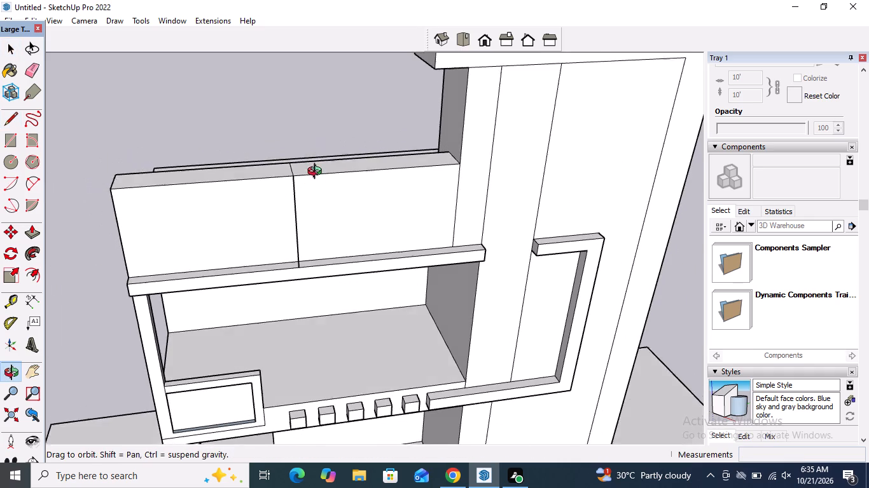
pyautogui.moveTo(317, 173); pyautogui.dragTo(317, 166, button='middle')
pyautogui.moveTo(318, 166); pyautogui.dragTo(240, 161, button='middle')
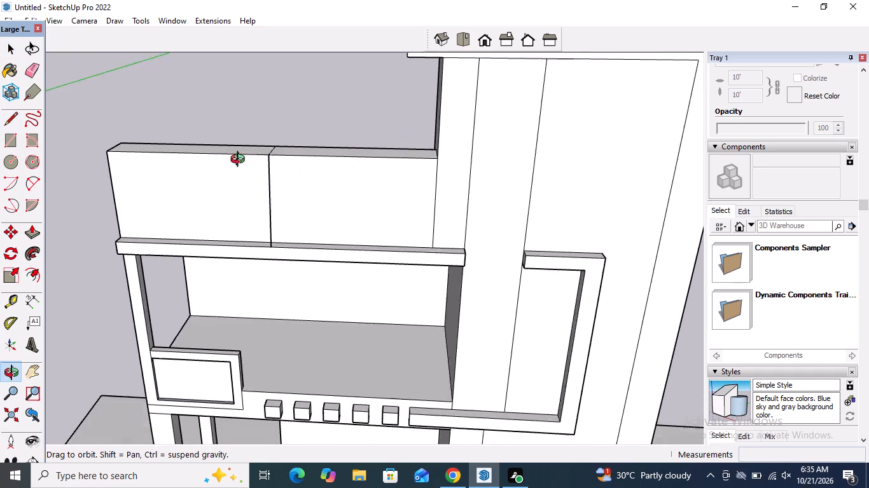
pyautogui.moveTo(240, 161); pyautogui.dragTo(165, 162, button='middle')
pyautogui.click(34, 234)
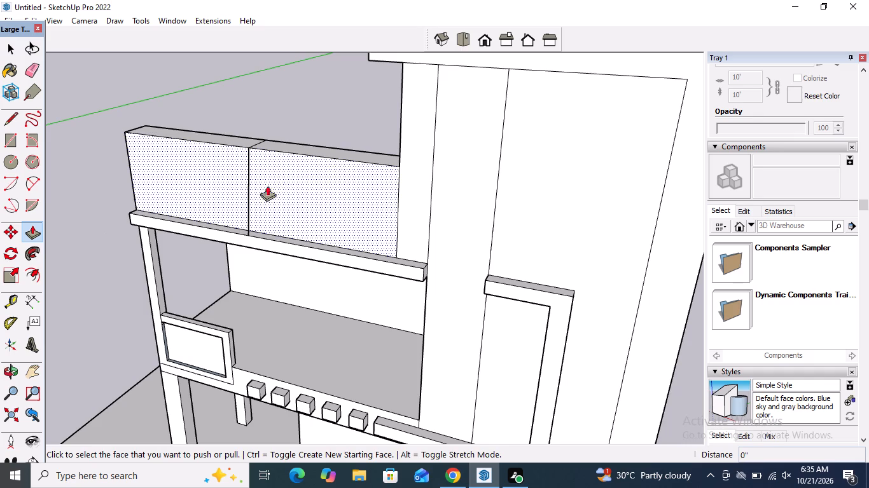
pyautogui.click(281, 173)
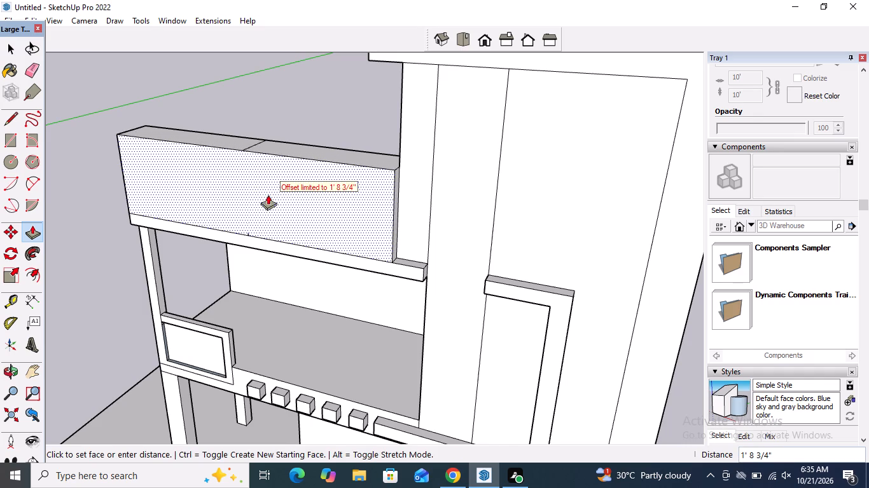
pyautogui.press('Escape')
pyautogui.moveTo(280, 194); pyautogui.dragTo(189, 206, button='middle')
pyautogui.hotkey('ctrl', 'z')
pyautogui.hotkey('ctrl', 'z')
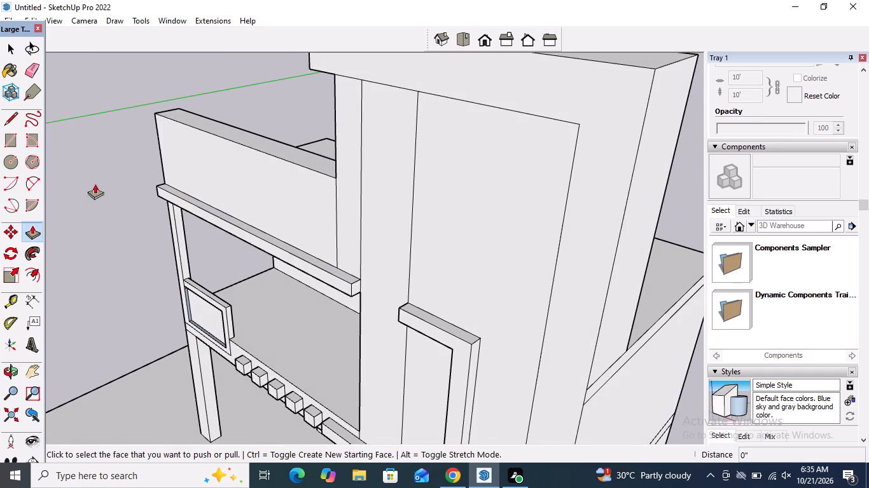
# Split the parapet near its middle with a line about 13' 3 1/2" up the front face and 4' 10 5/8" across the top.
pyautogui.click(17, 123)
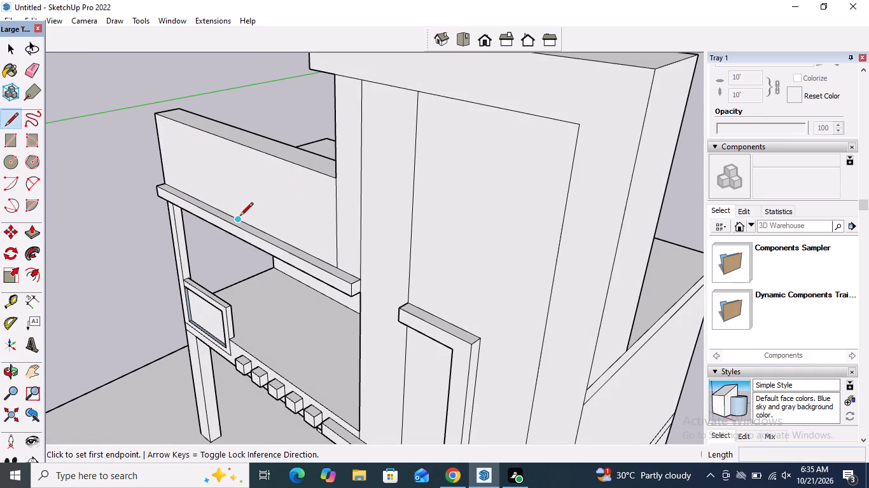
pyautogui.click(240, 217)
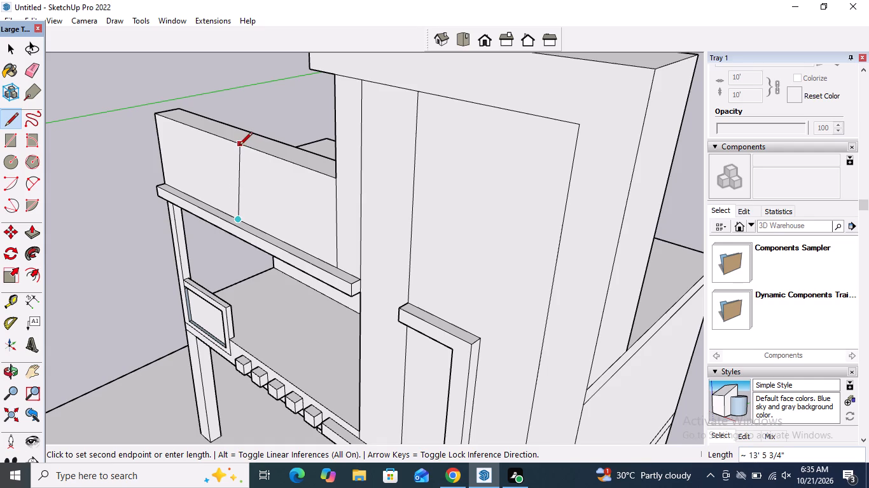
pyautogui.click(235, 143)
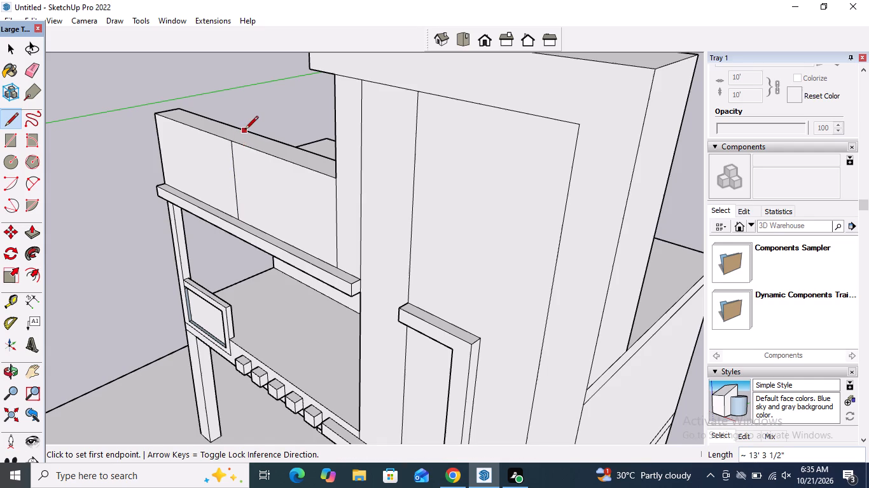
pyautogui.moveTo(232, 142); pyautogui.dragTo(239, 142)
pyautogui.click(253, 135)
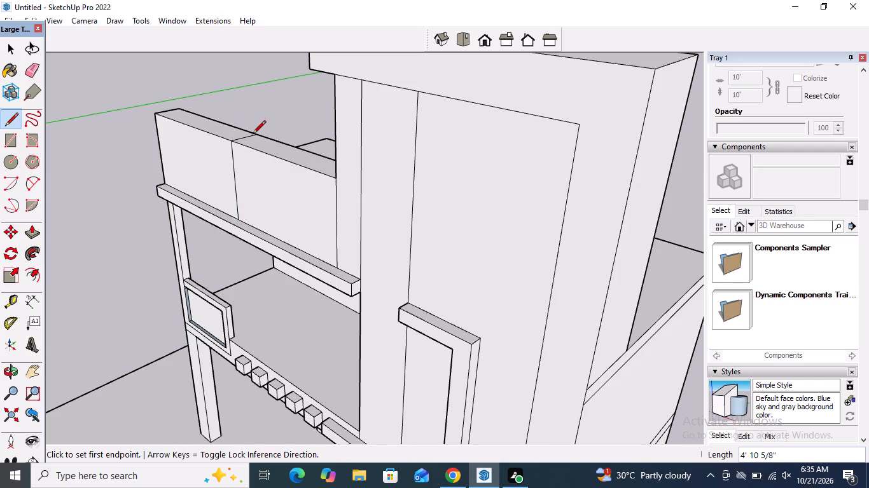
pyautogui.press('space')
# Push/Pull the parapet's front face section beside the tall wall inward about 6 11/16".
pyautogui.click(35, 237)
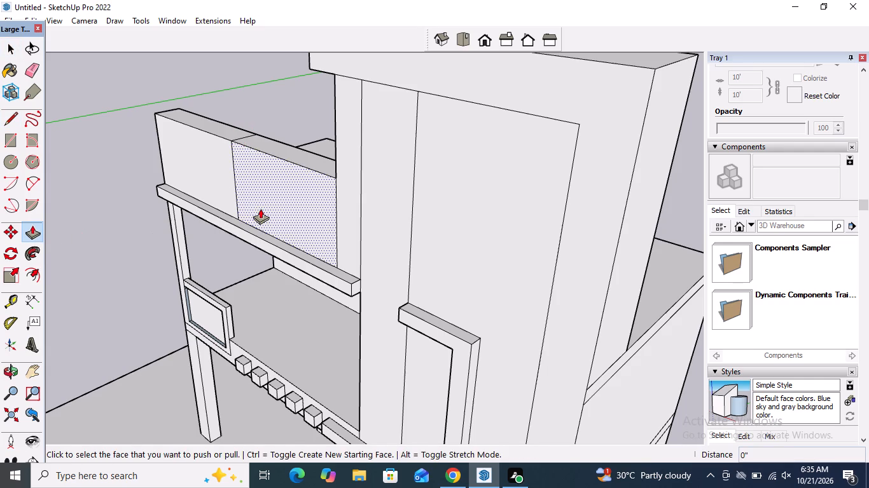
pyautogui.click(260, 208)
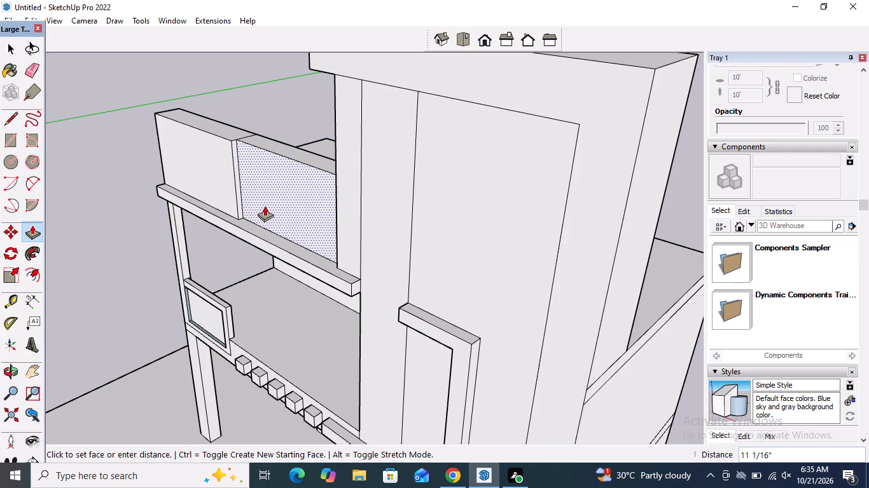
pyautogui.click(263, 207)
# Push/Pull the top face of the recessed parapet section down about 9 1/4".
pyautogui.scroll(3, 277, 132)
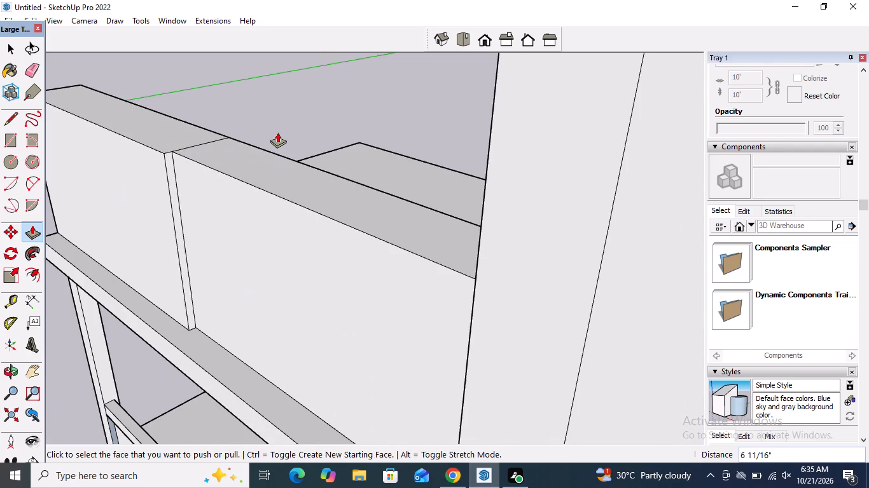
pyautogui.click(275, 160)
pyautogui.click(274, 172)
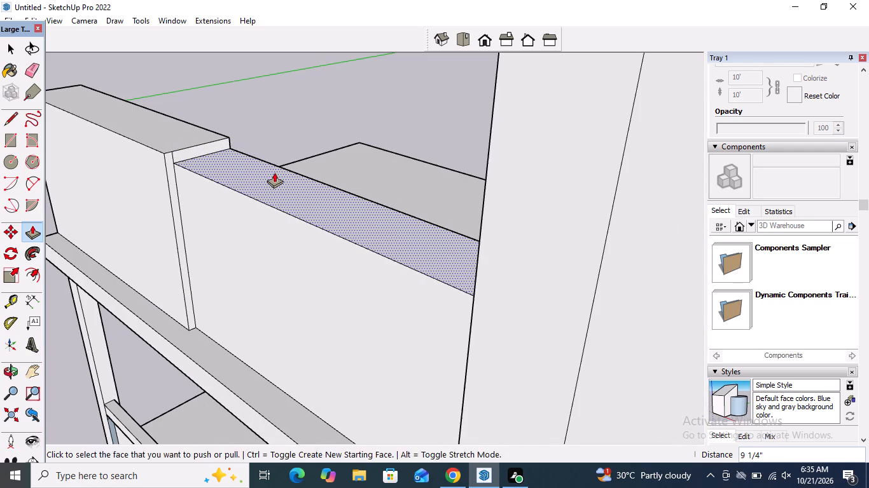
pyautogui.press('space')
# Erase the short leftover edge at the step between the two parapet sections.
pyautogui.click(32, 69)
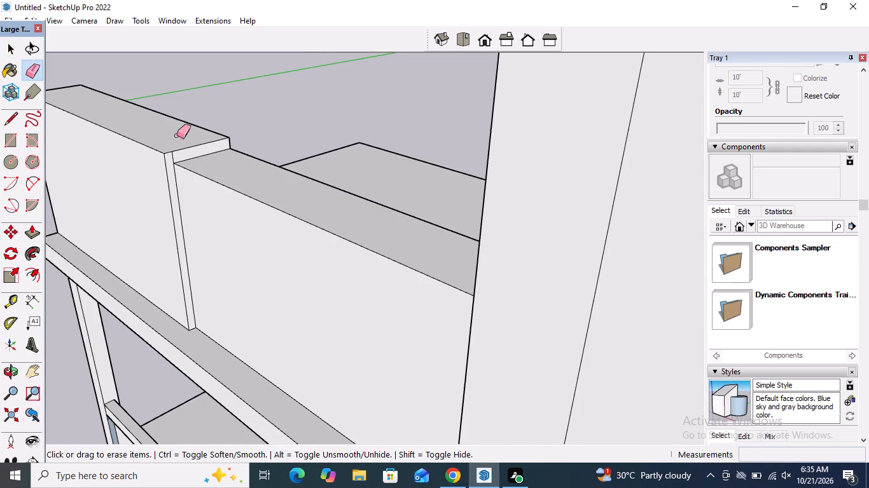
pyautogui.scroll(4, 182, 139)
pyautogui.click(167, 164)
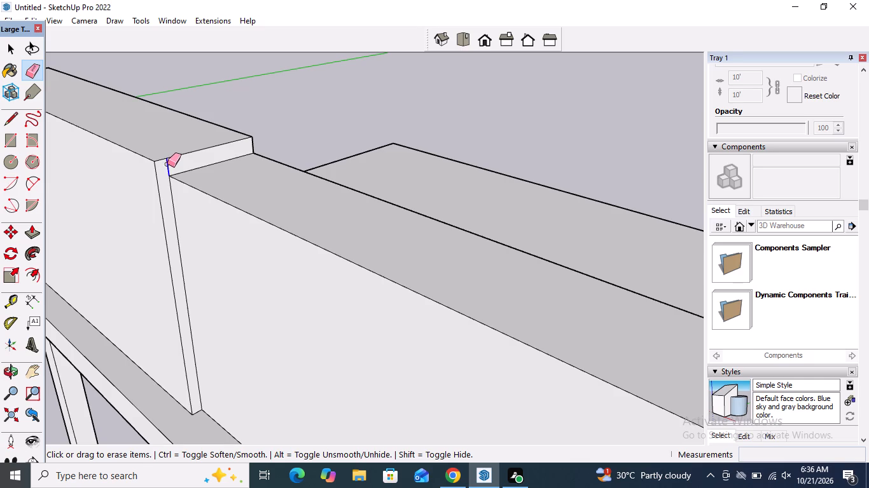
pyautogui.press('space')
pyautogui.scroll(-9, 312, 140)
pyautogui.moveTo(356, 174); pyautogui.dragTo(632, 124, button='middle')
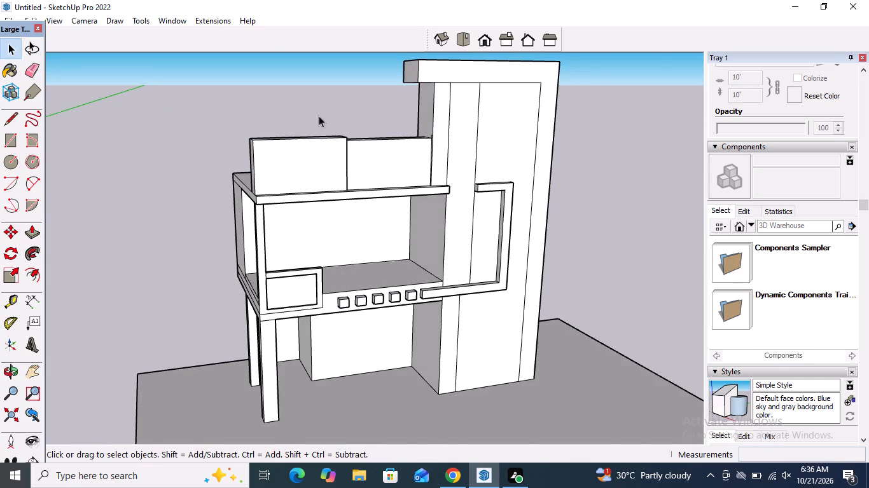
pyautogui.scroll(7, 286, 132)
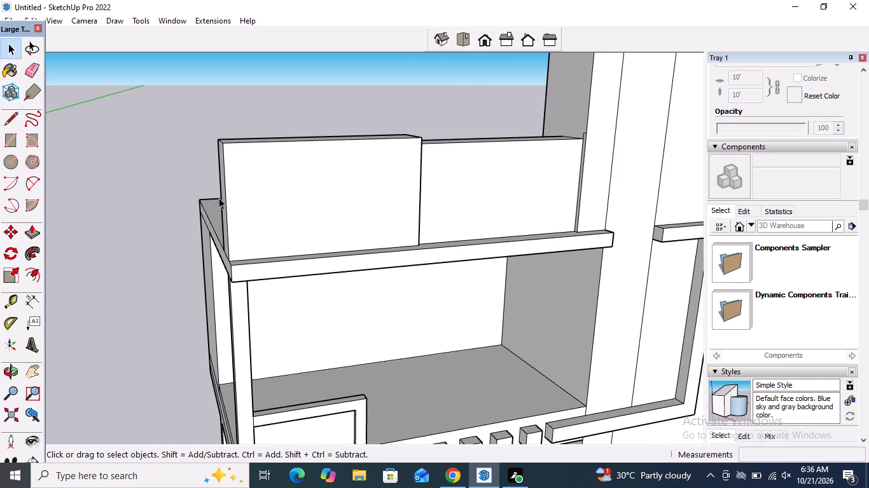
# Copy the taller parapet section's outer front vertical edge 7 7/8" along the face, and copy that line another 1' 4 13/16".
pyautogui.scroll(2, 219, 198)
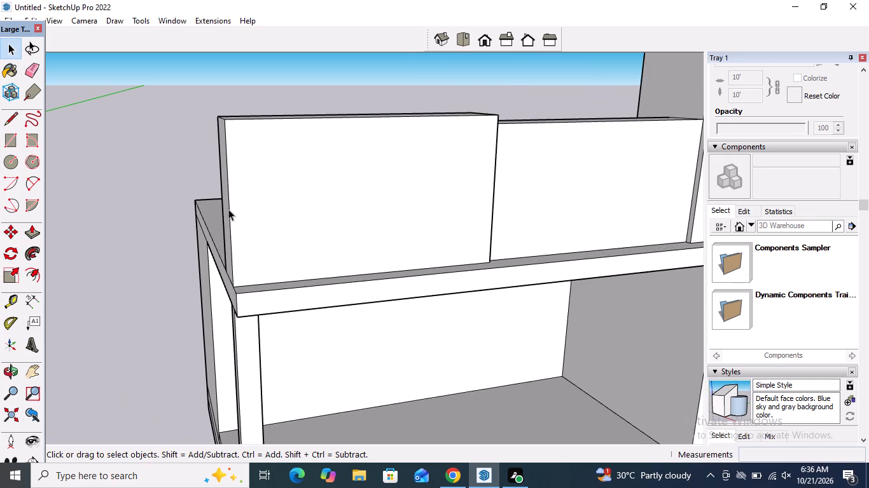
pyautogui.click(228, 209)
pyautogui.click(14, 235)
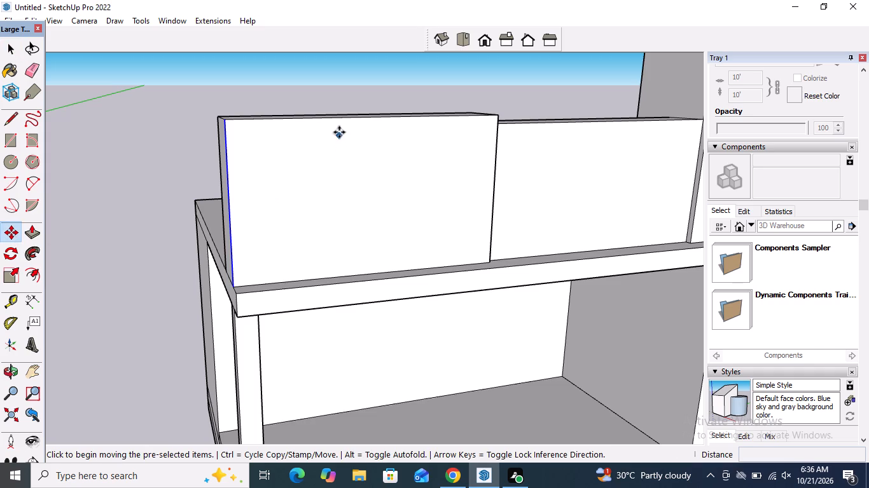
pyautogui.click(226, 118)
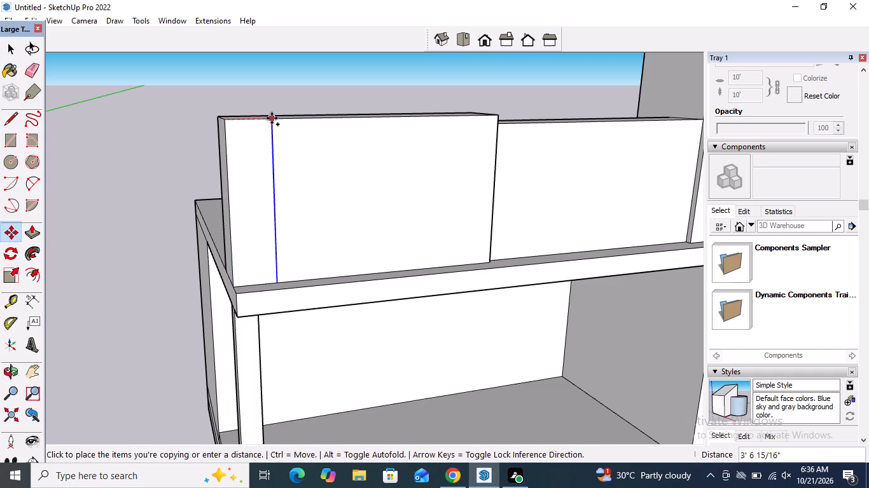
pyautogui.click(233, 120)
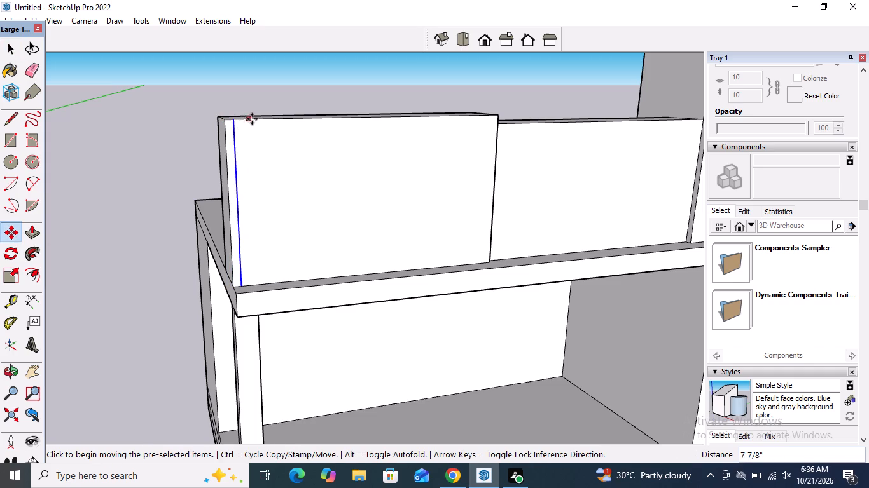
pyautogui.click(233, 119)
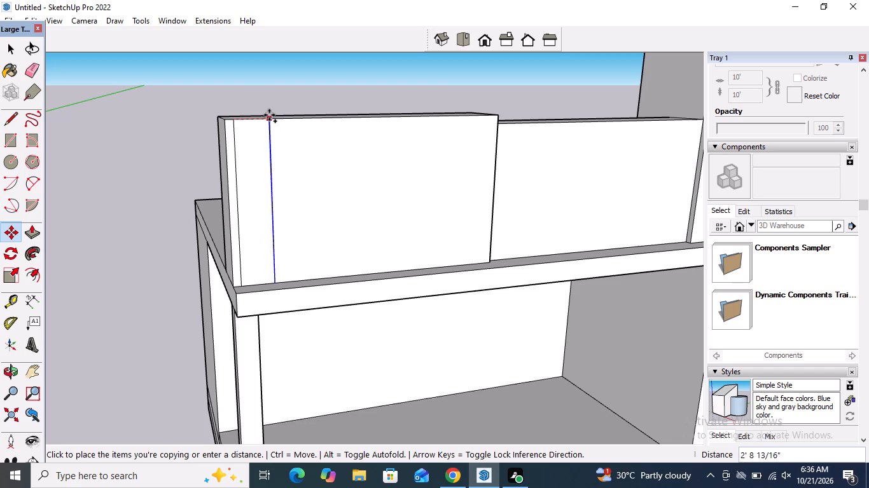
pyautogui.click(252, 118)
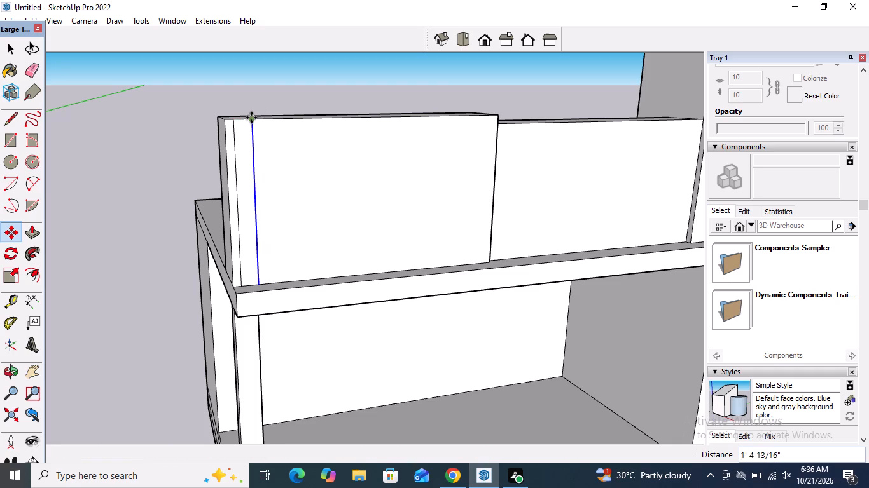
pyautogui.press('space')
# Copy the two vertical lines together about 19' 1 7/16" along the taller parapet face, dividing the distance into 5 equal spacings.
pyautogui.keyDown('ctrl'); pyautogui.click(233, 140); pyautogui.keyUp('ctrl')
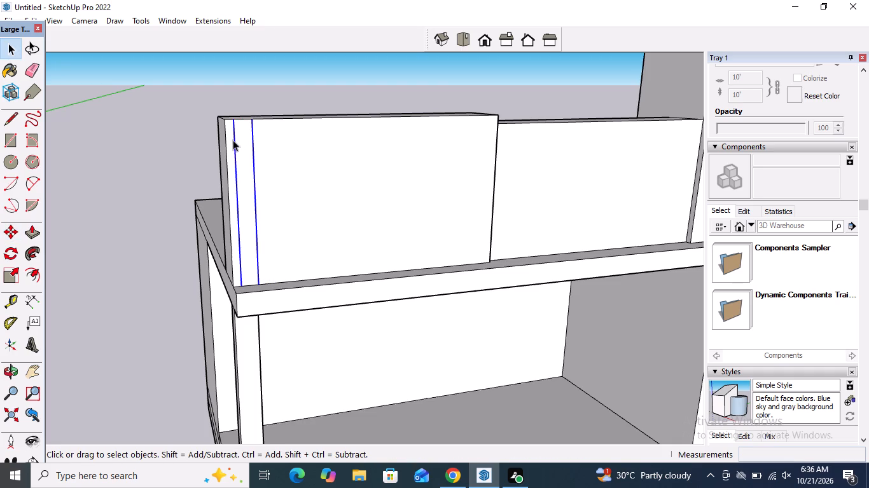
pyautogui.click(10, 236)
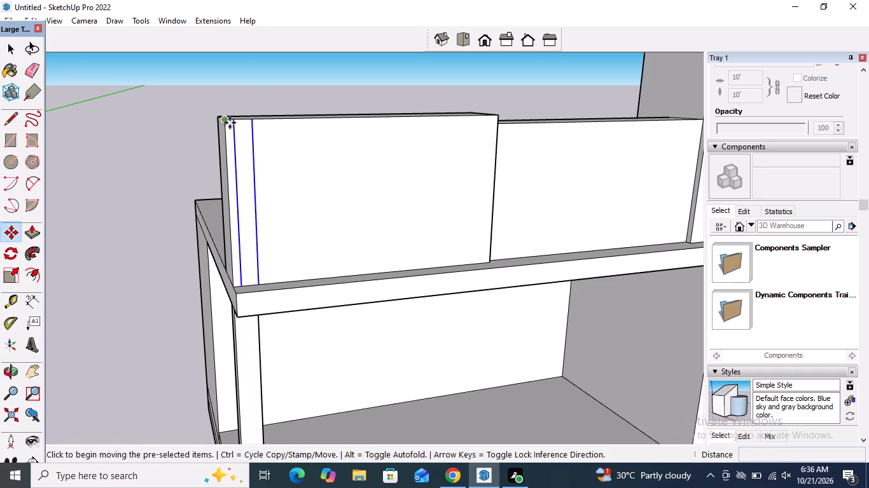
pyautogui.click(234, 120)
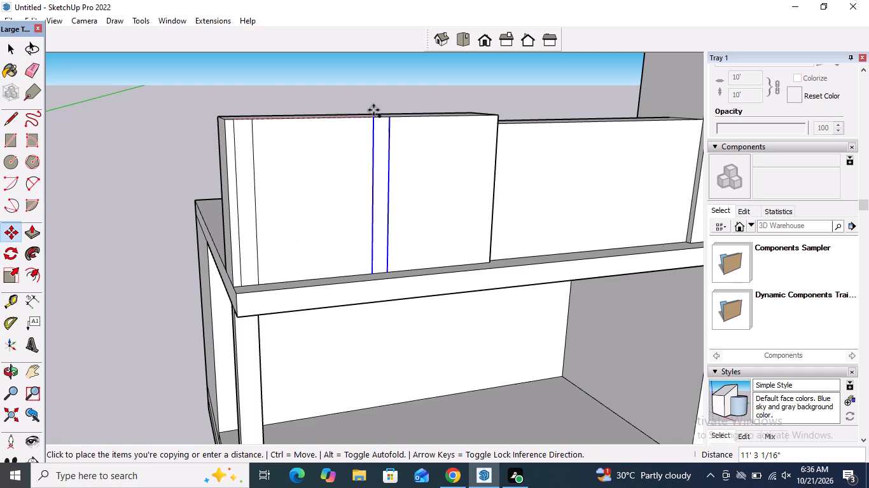
pyautogui.click(461, 121)
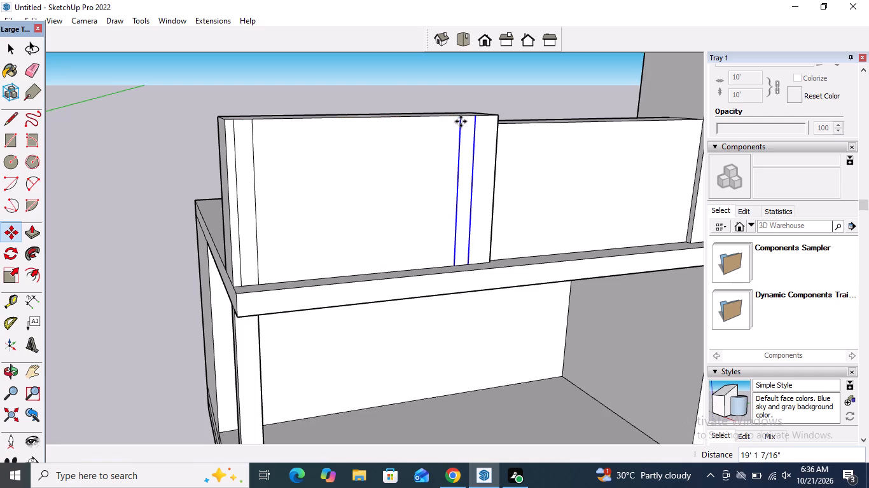
pyautogui.hotkey('shift', 'Up')
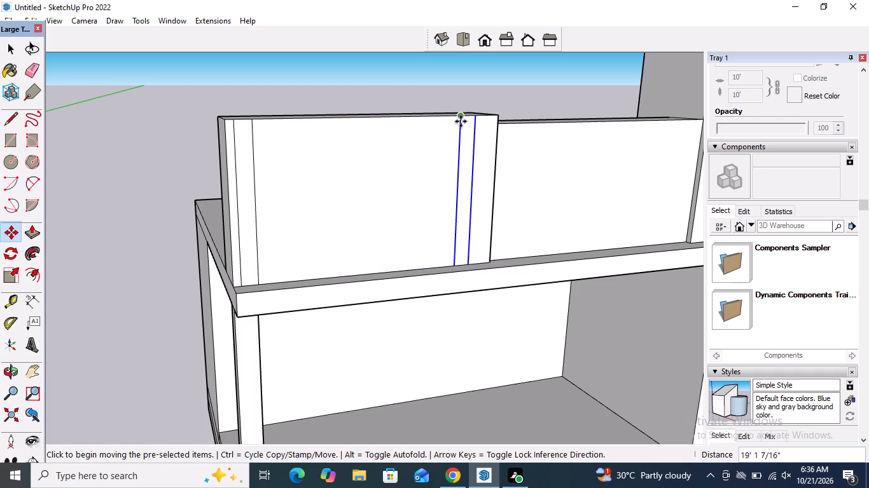
pyautogui.hotkey('shift', '/')
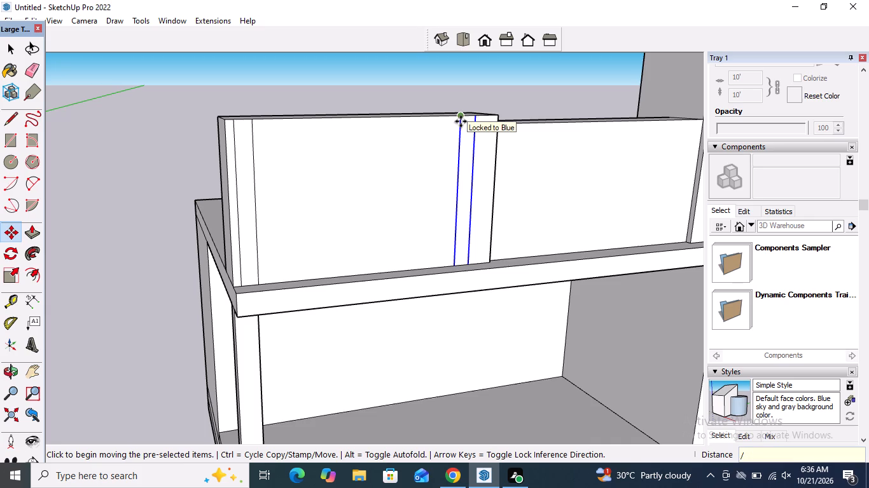
pyautogui.press('5')
pyautogui.press('Return')
pyautogui.press('space')
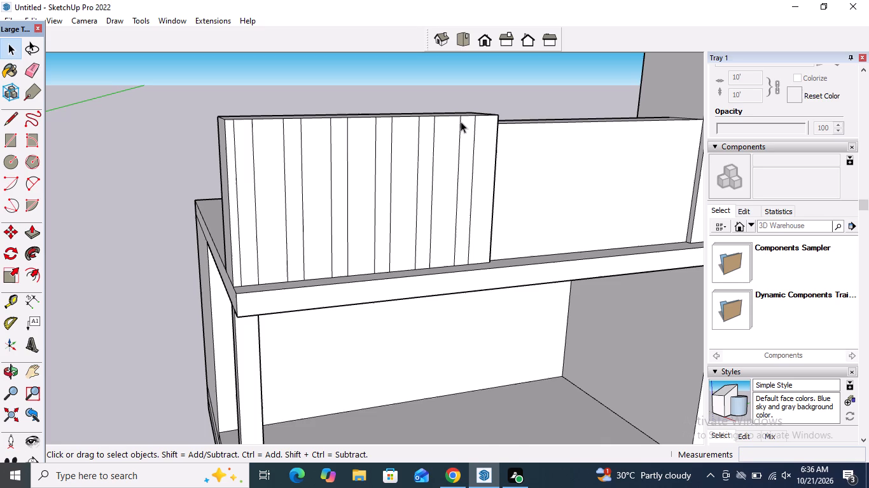
# Push/Pull the six narrow strips on the taller parapet's front face outward by the same small depth to form vertical ribs.
pyautogui.click(34, 237)
pyautogui.moveTo(230, 216); pyautogui.dragTo(390, 268, button='middle')
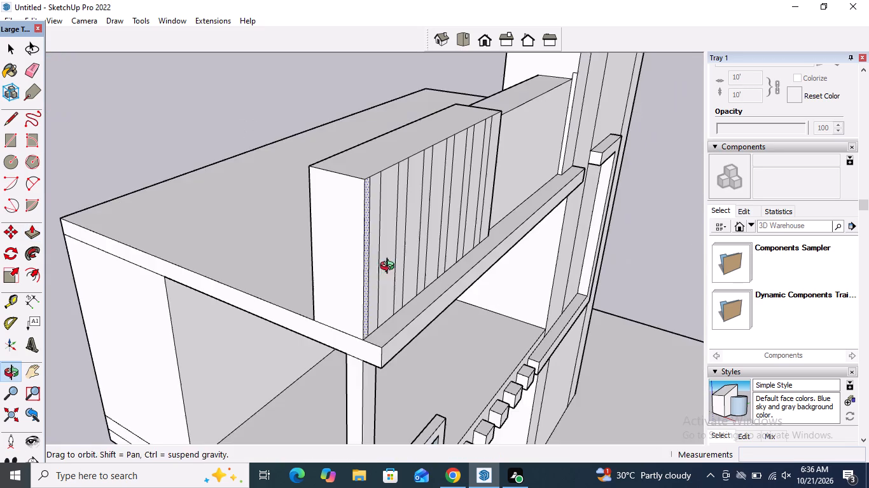
pyautogui.moveTo(390, 268); pyautogui.dragTo(390, 268, button='middle')
pyautogui.scroll(3, 382, 250)
pyautogui.click(371, 248)
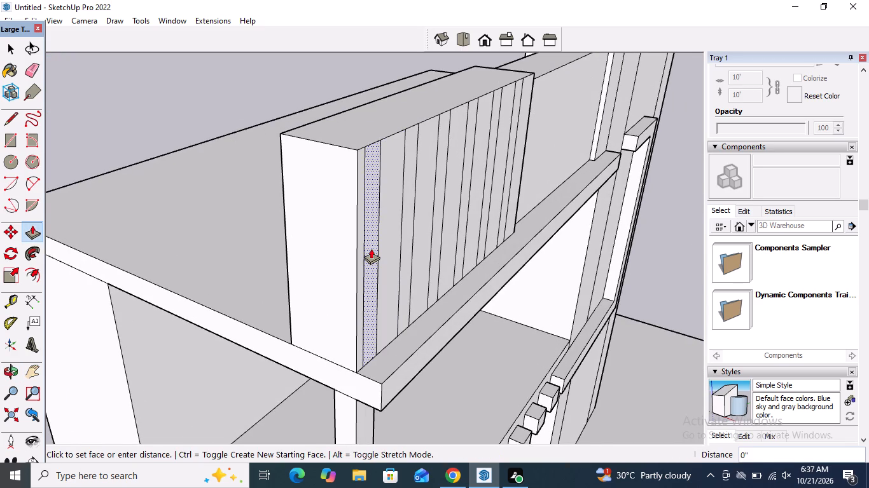
pyautogui.click(379, 252)
pyautogui.click(409, 236)
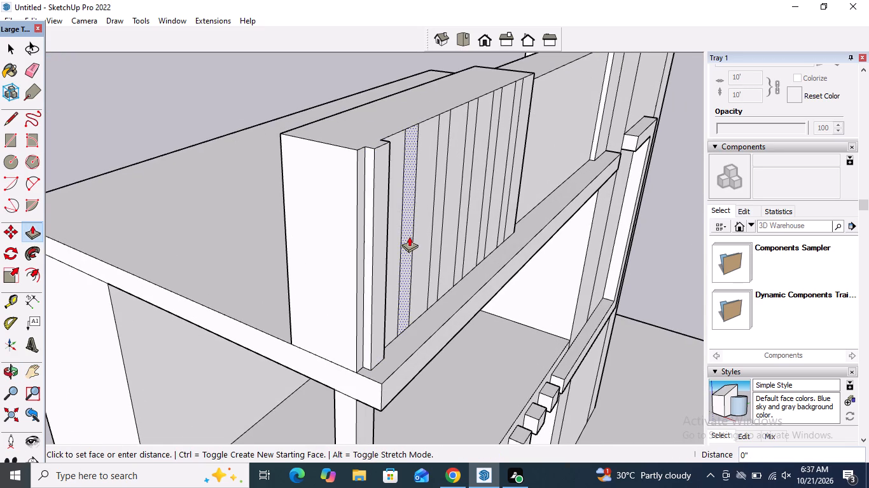
pyautogui.click(409, 236)
pyautogui.doubleClick(440, 219)
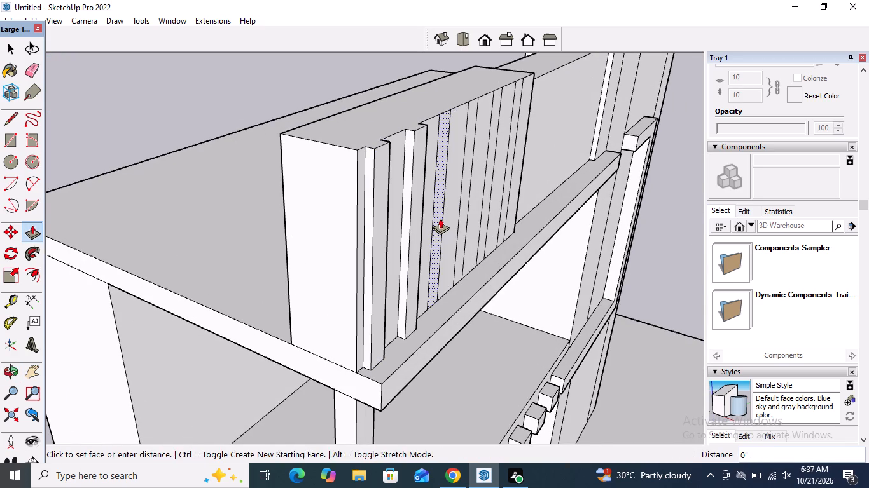
pyautogui.doubleClick(467, 185)
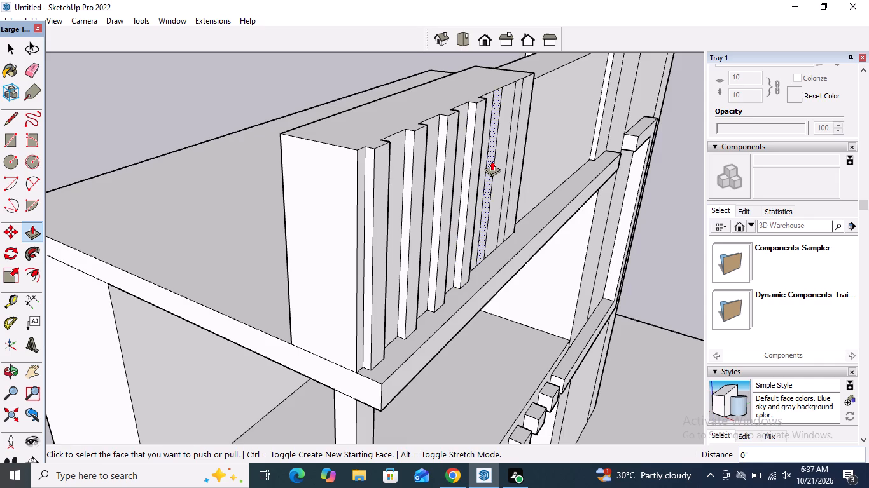
pyautogui.doubleClick(492, 159)
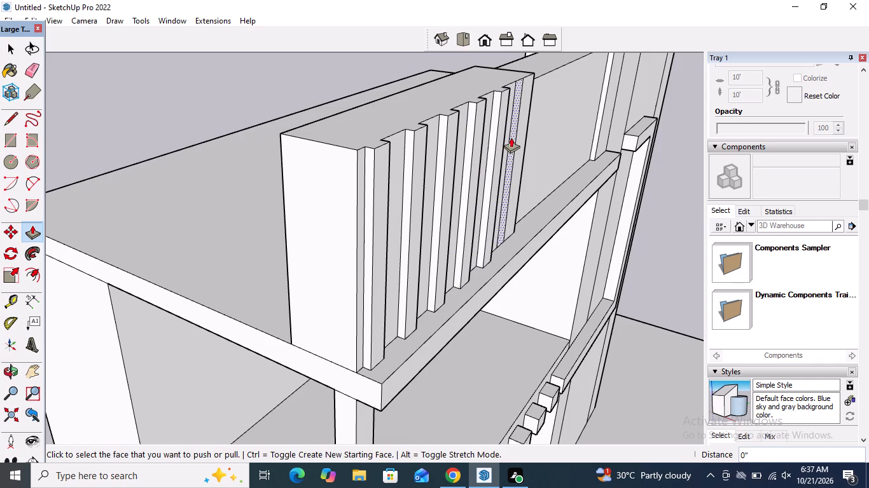
pyautogui.doubleClick(511, 137)
pyautogui.press('space')
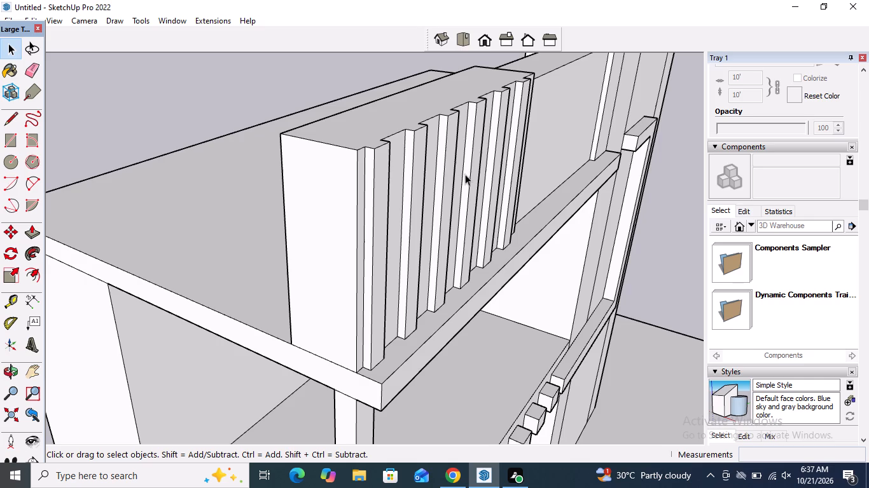
# Offset the recessed parapet section's front face inward to draw a smaller centred rectangle.
pyautogui.moveTo(386, 151); pyautogui.dragTo(358, 214, button='middle')
pyautogui.scroll(-2, 359, 228)
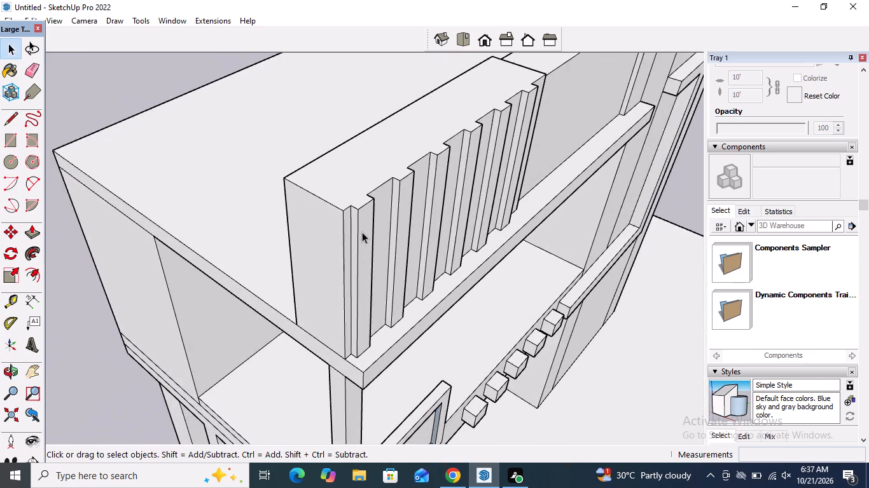
pyautogui.scroll(-2, 362, 232)
pyautogui.moveTo(362, 223); pyautogui.dragTo(145, 75, button='middle')
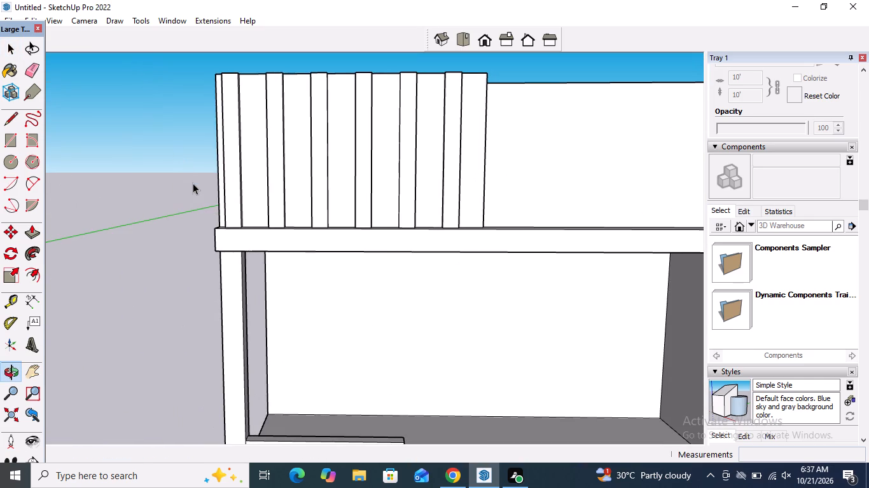
pyautogui.scroll(-4, 226, 111)
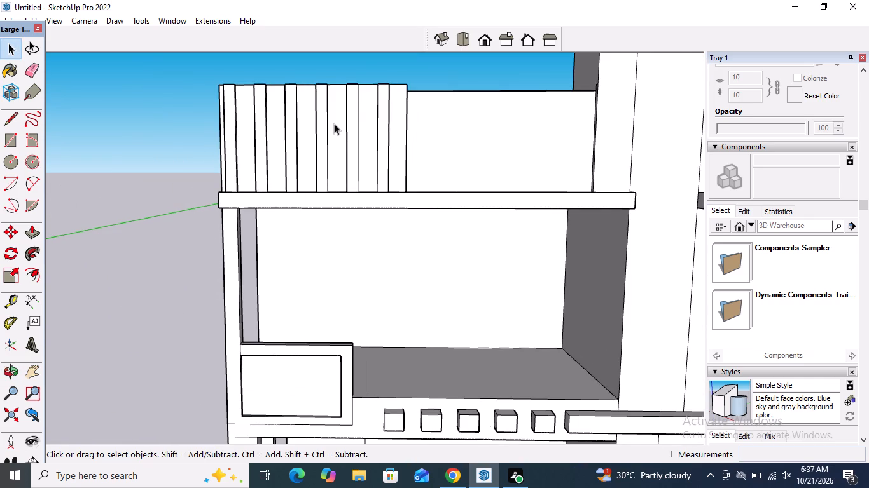
pyautogui.scroll(-1, 334, 123)
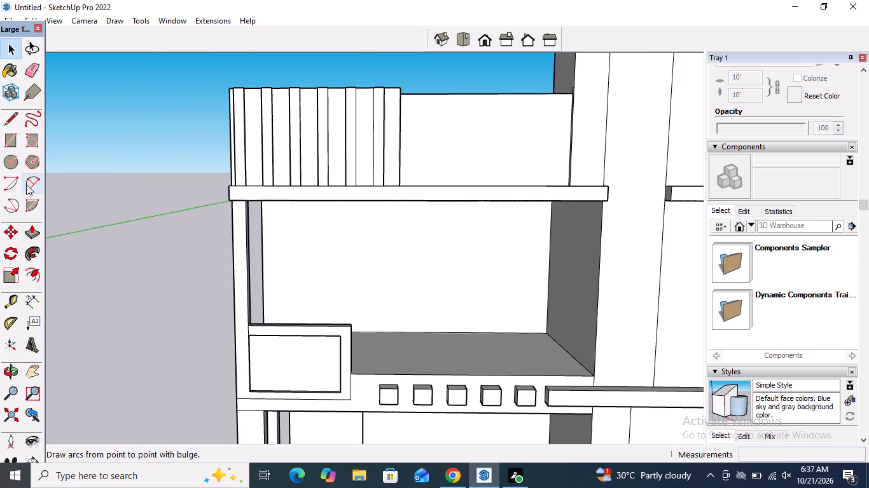
pyautogui.moveTo(35, 274); pyautogui.dragTo(82, 260)
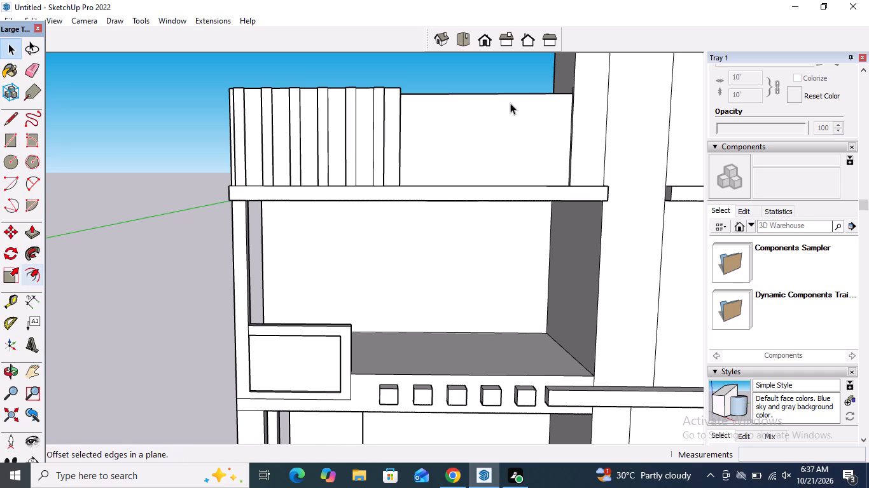
pyautogui.click(36, 274)
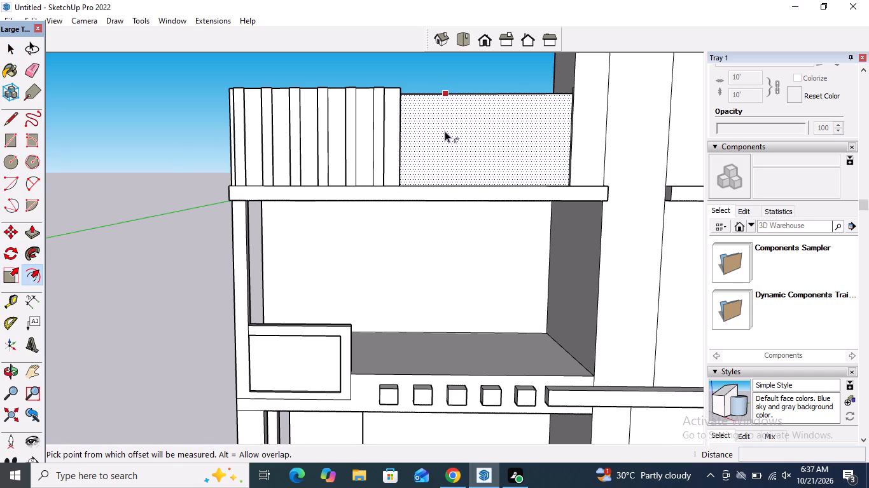
pyautogui.click(445, 130)
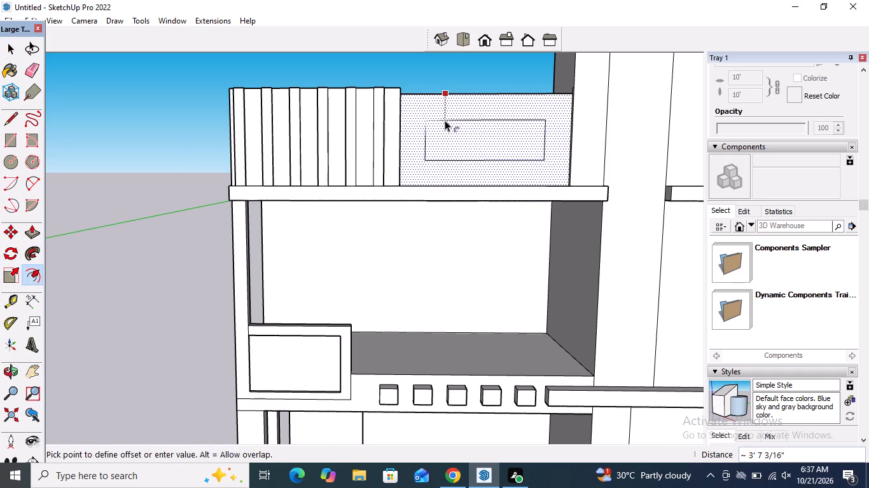
pyautogui.click(445, 123)
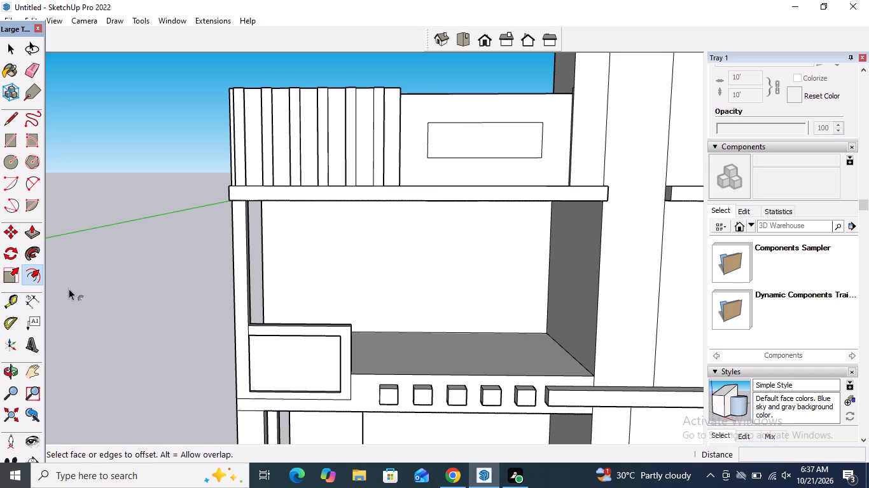
# Push/Pull the inner rectangle 4' 3 15/16" through the recessed parapet section to cut a rectangular opening.
pyautogui.click(29, 232)
pyautogui.moveTo(277, 222); pyautogui.dragTo(198, 280, button='middle')
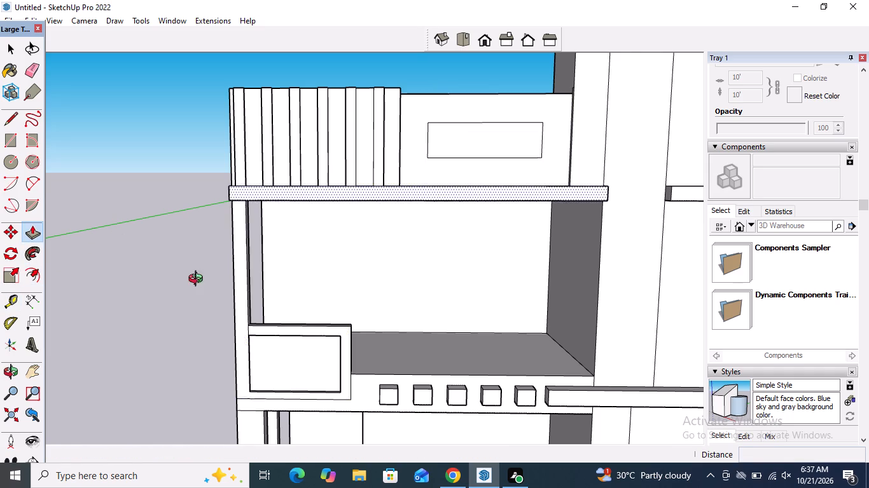
pyautogui.moveTo(198, 280); pyautogui.dragTo(59, 367, button='middle')
pyautogui.scroll(3, 421, 234)
pyautogui.click(412, 255)
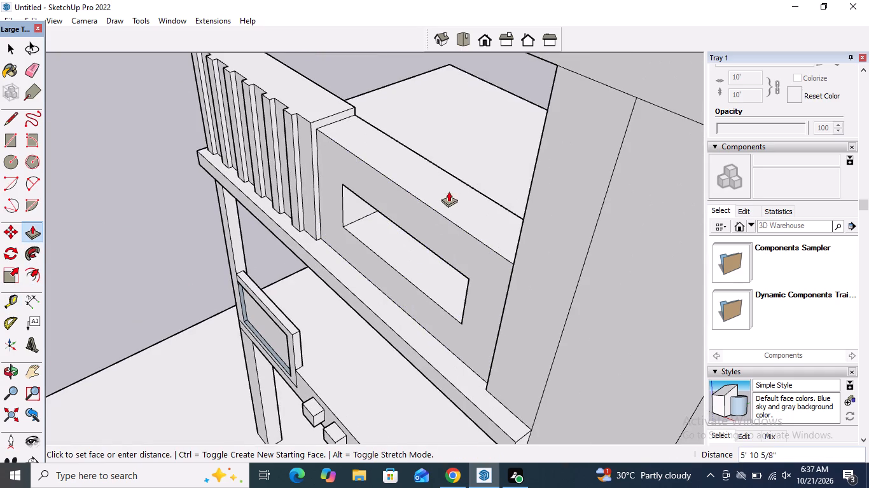
pyautogui.click(459, 180)
pyautogui.scroll(-3, 432, 206)
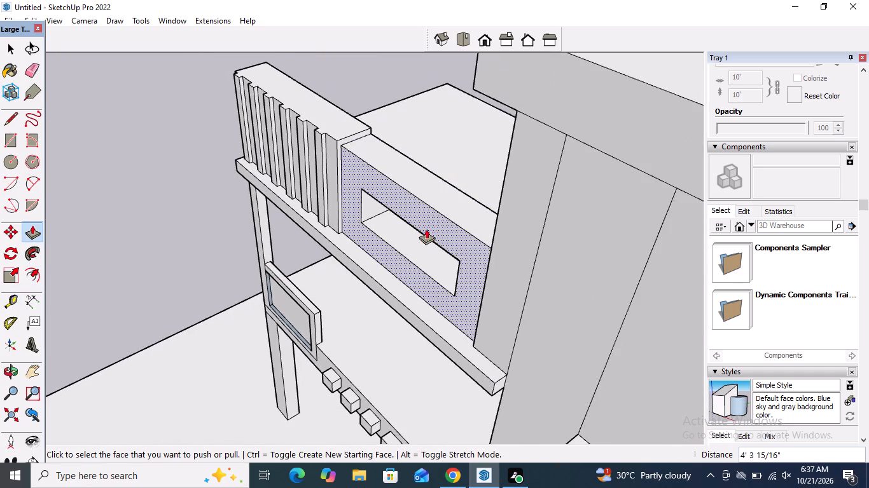
pyautogui.moveTo(426, 229); pyautogui.dragTo(529, 121, button='middle')
pyautogui.scroll(-9, 501, 191)
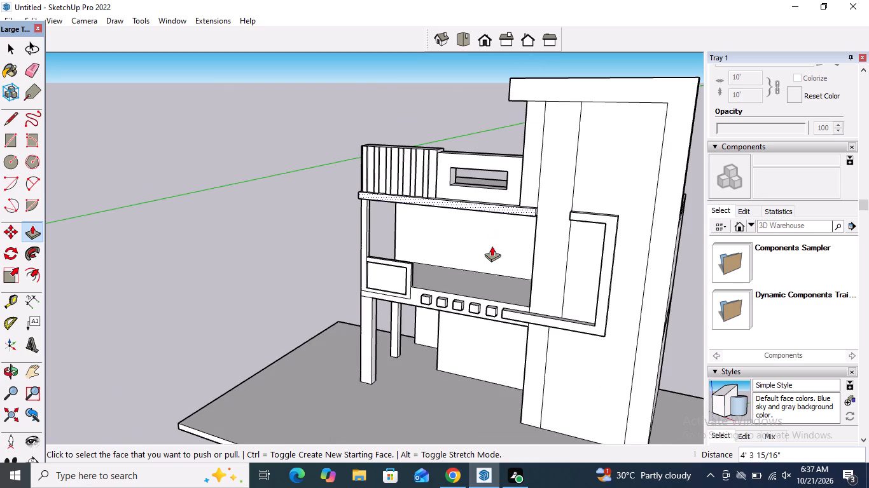
pyautogui.press('space')
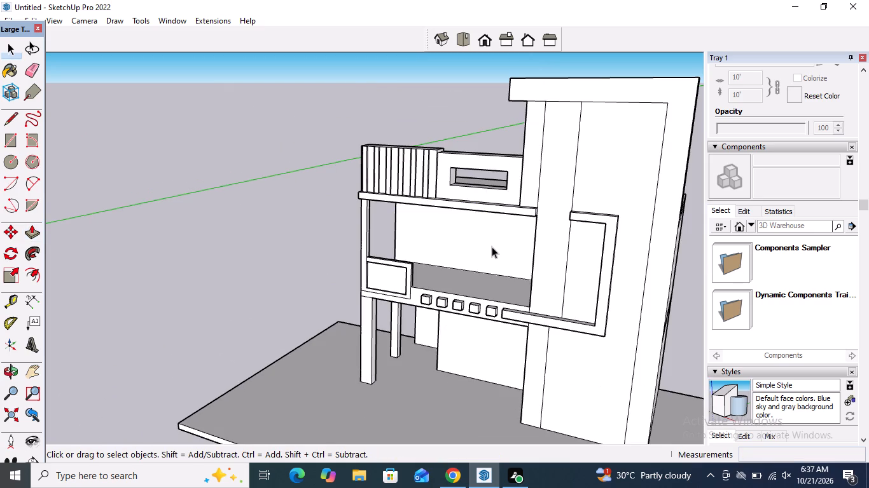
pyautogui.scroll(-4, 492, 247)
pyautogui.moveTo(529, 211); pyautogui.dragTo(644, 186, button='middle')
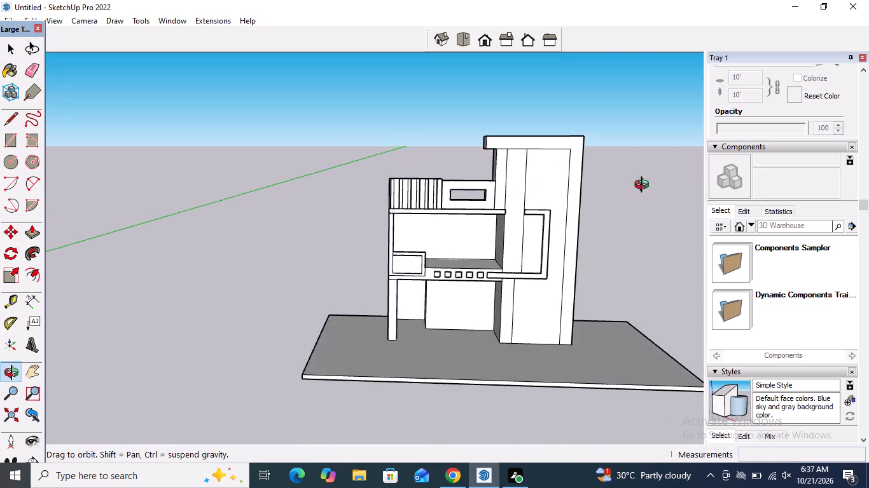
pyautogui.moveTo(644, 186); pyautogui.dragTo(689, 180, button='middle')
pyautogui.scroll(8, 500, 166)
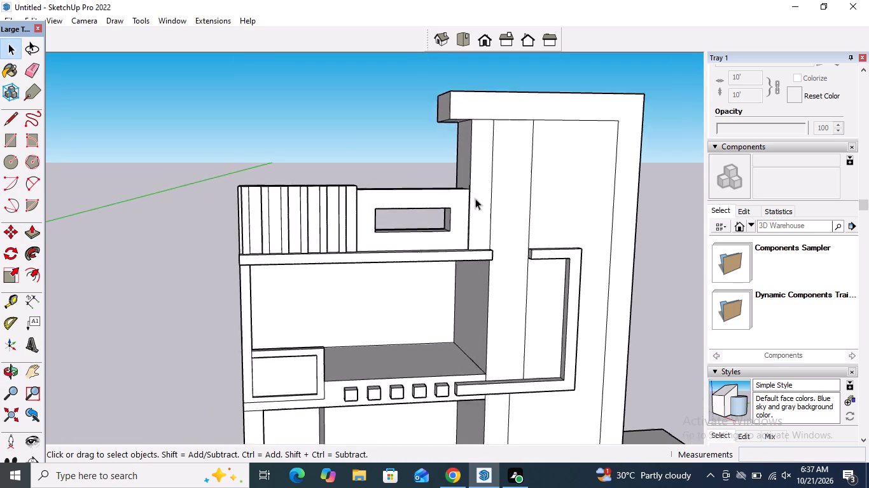
# Push/Pull the narrow vertical strip on the tall wall's front face outward 1' 8 3/4".
pyautogui.scroll(3, 475, 198)
pyautogui.moveTo(463, 236); pyautogui.dragTo(452, 298, button='middle')
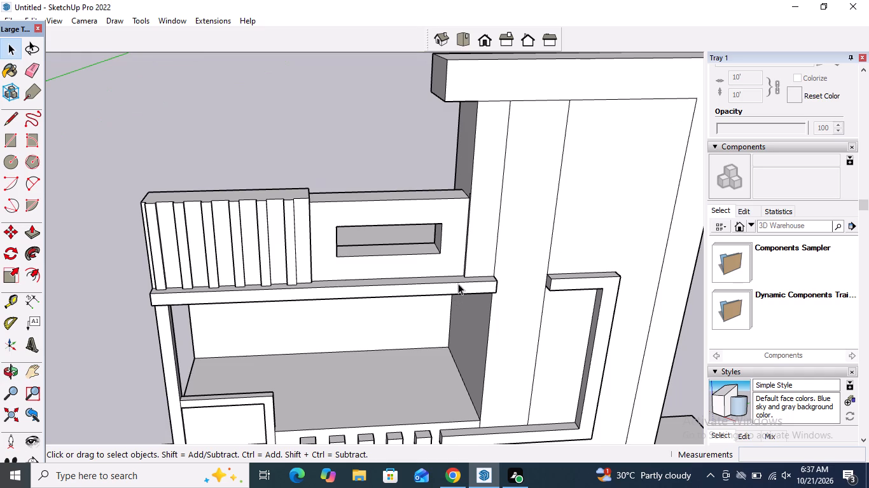
pyautogui.scroll(-1, 495, 302)
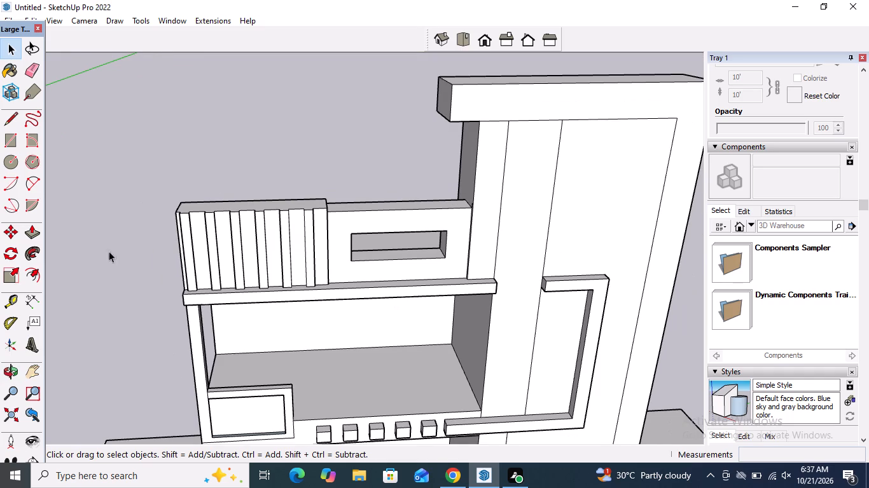
pyautogui.click(31, 230)
pyautogui.click(526, 268)
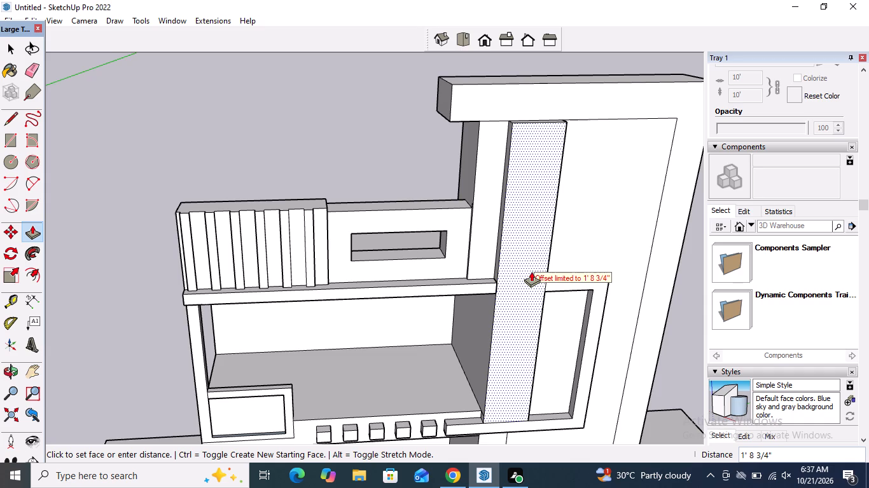
pyautogui.click(531, 274)
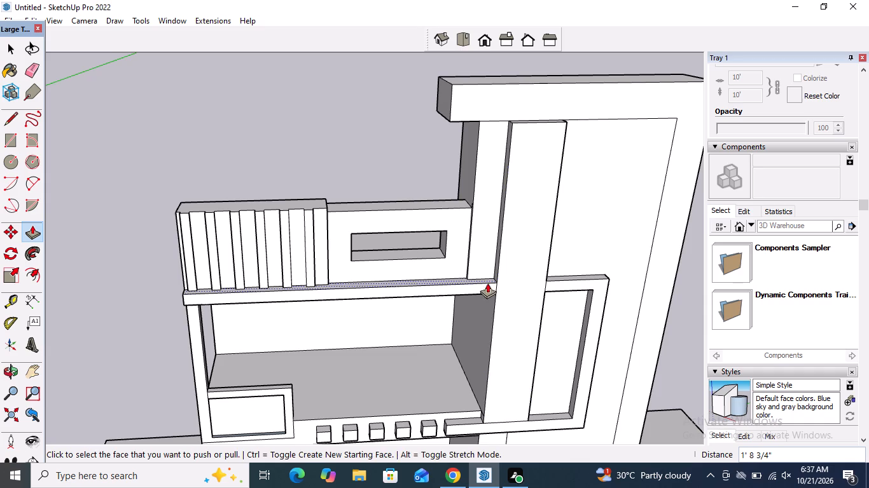
# Push/Pull the roof slab's front edge outward about 1' 15/16" and repeat the same distance on the bracket-shaped frame's front face.
pyautogui.click(487, 285)
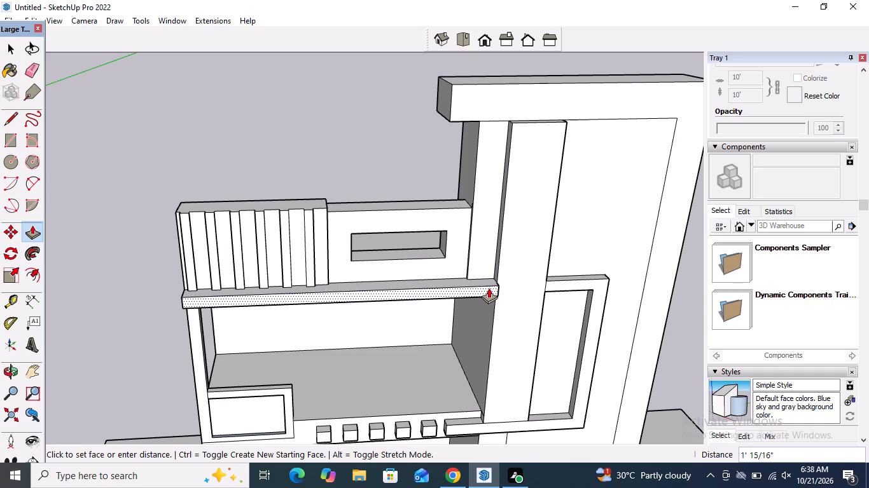
pyautogui.click(489, 289)
pyautogui.doubleClick(564, 283)
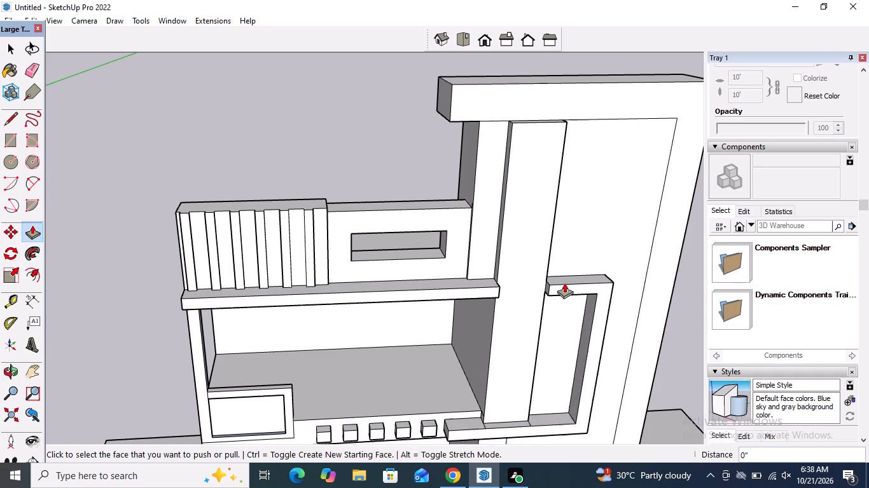
# Repeat the same Push/Pull distance on the front faces of the five small balcony squares.
pyautogui.scroll(-4, 551, 294)
pyautogui.scroll(8, 452, 407)
pyautogui.doubleClick(473, 378)
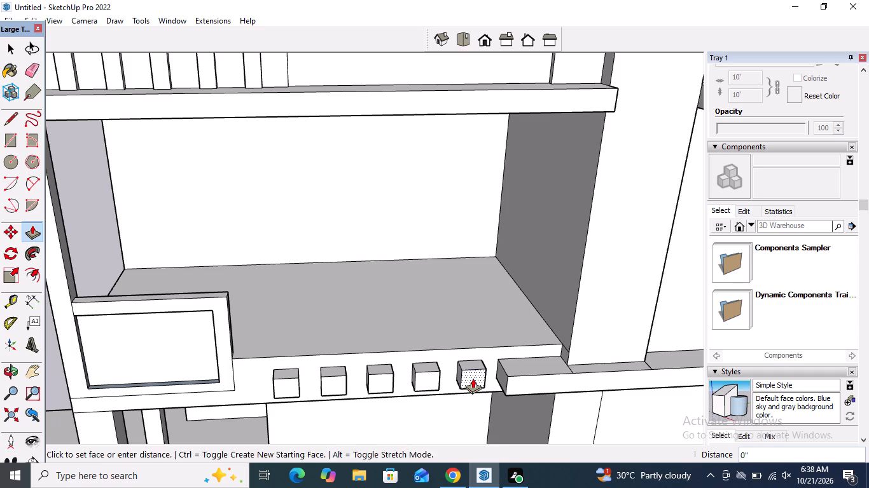
pyautogui.doubleClick(430, 377)
pyautogui.doubleClick(381, 377)
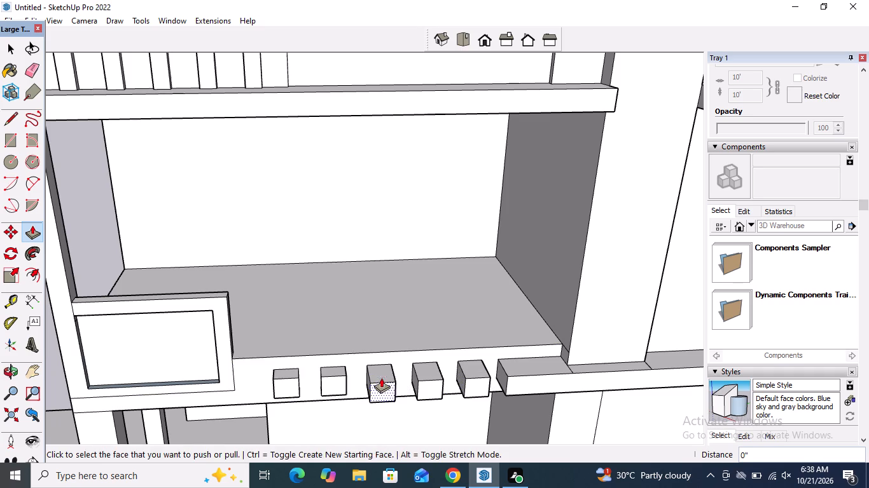
pyautogui.doubleClick(336, 383)
pyautogui.doubleClick(291, 382)
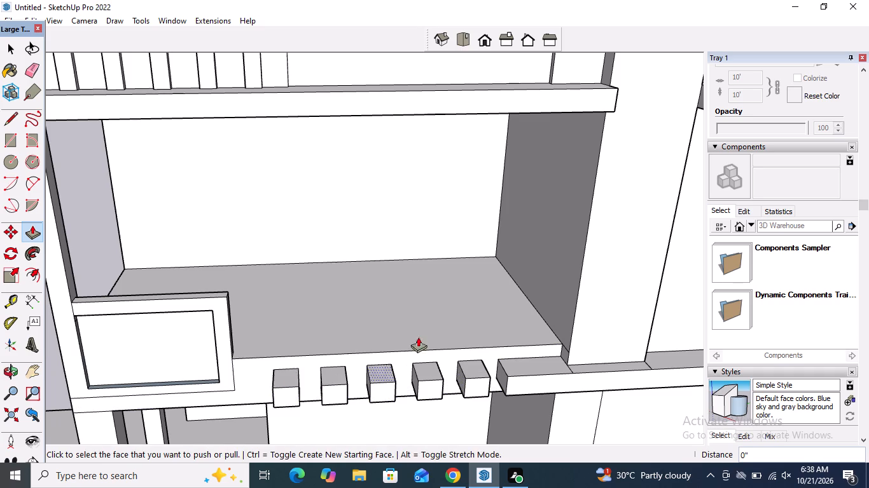
pyautogui.scroll(-4, 434, 284)
pyautogui.press('space')
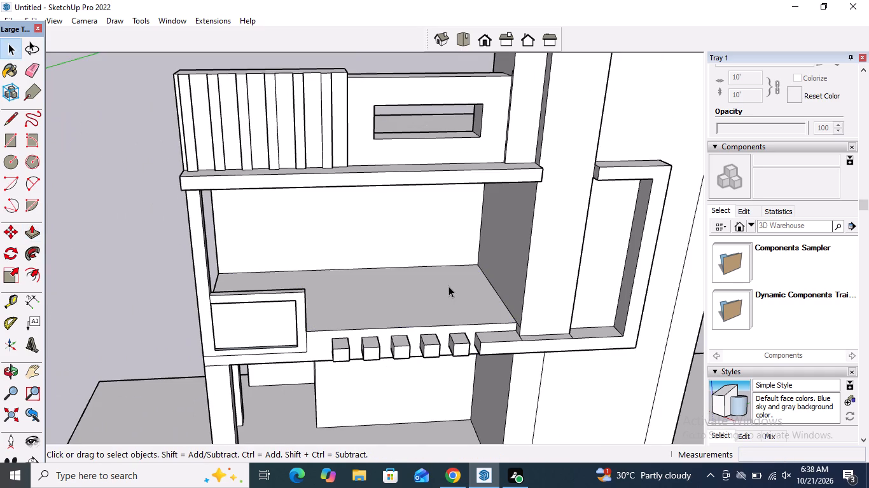
pyautogui.scroll(-3, 448, 286)
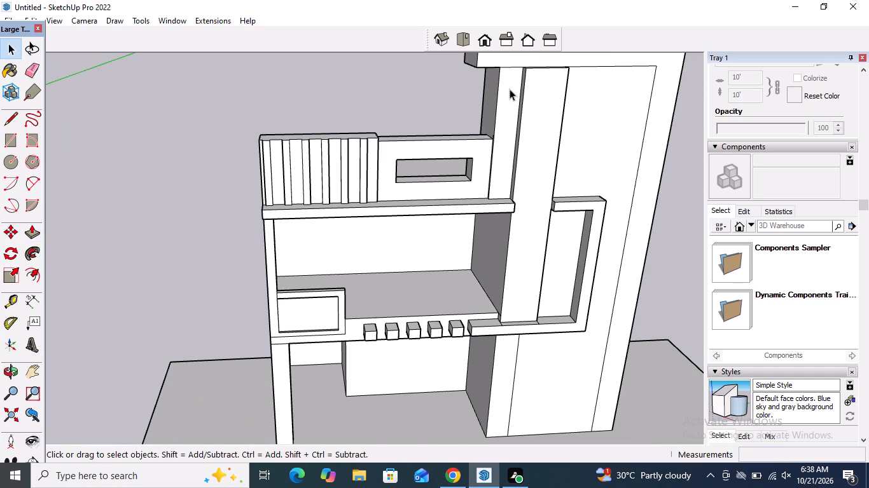
# Erase the stray edge at the top corner where the recessed parapet section meets the tall wall.
pyautogui.scroll(7, 507, 109)
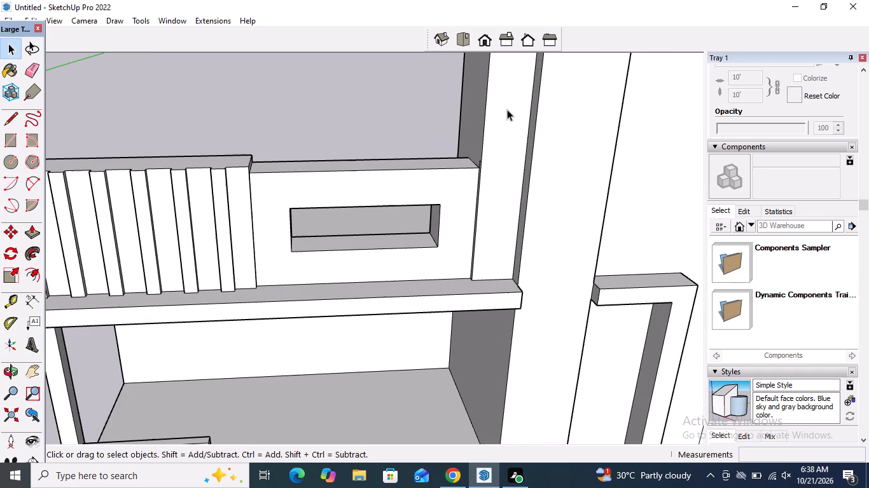
pyautogui.moveTo(518, 201); pyautogui.dragTo(659, 205, button='middle')
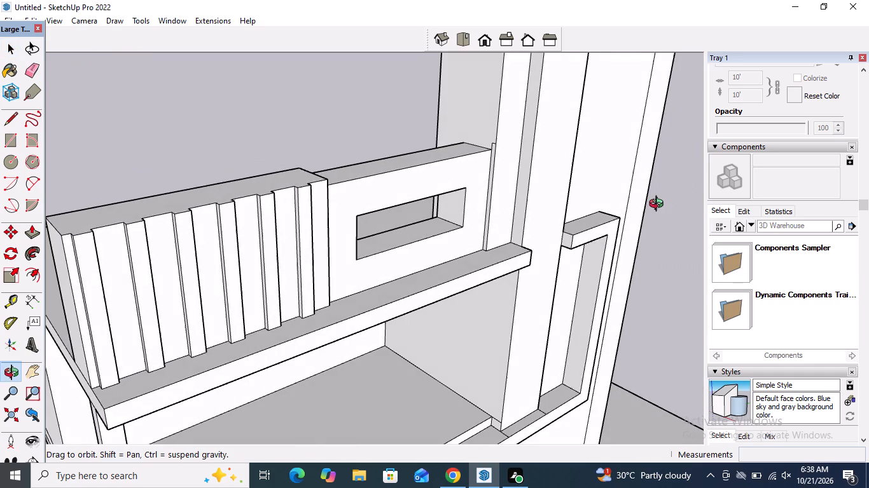
pyautogui.moveTo(659, 205); pyautogui.dragTo(660, 207, button='middle')
pyautogui.click(29, 71)
pyautogui.scroll(1, 473, 135)
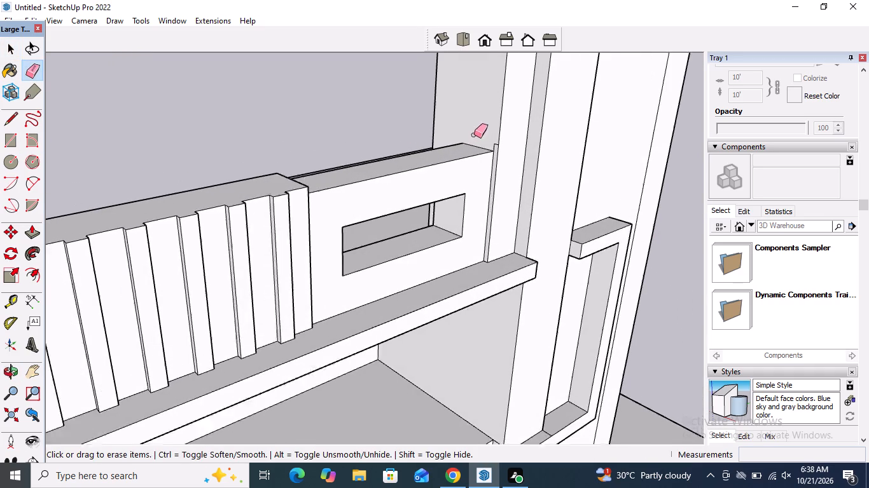
pyautogui.scroll(7, 474, 135)
pyautogui.click(507, 157)
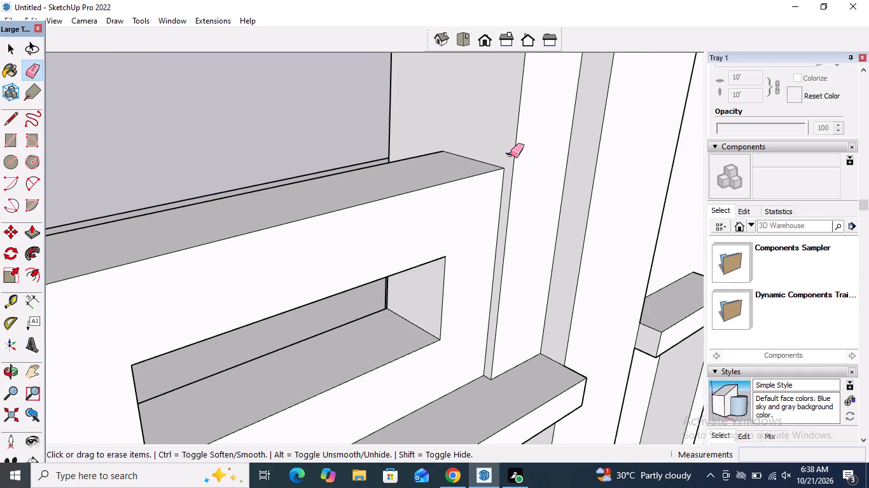
pyautogui.click(510, 154)
pyautogui.scroll(-12, 398, 160)
pyautogui.moveTo(432, 191); pyautogui.dragTo(264, 102, button='middle')
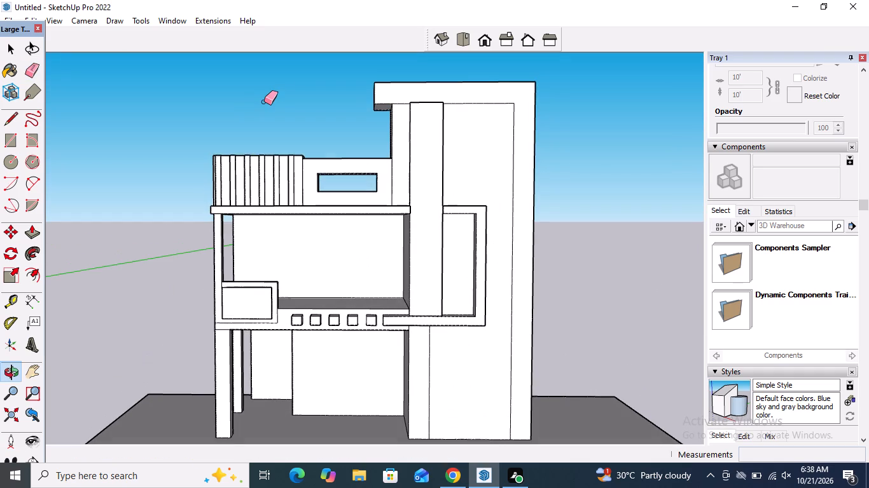
pyautogui.press('space')
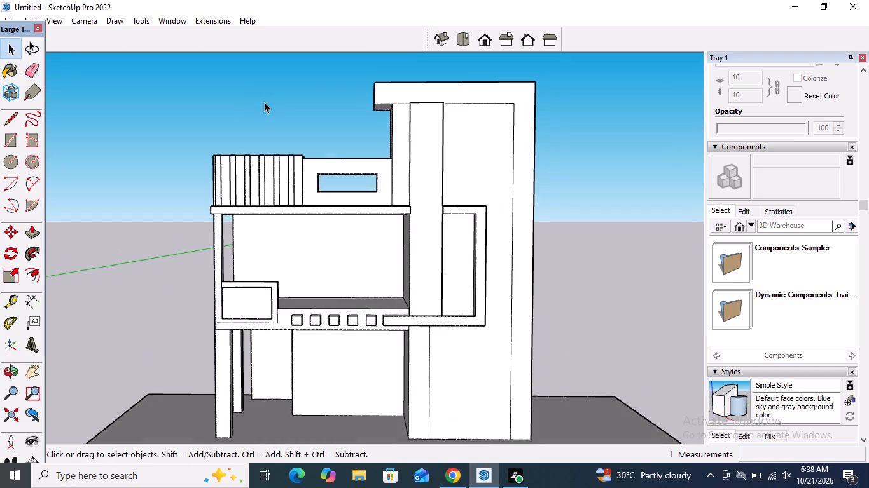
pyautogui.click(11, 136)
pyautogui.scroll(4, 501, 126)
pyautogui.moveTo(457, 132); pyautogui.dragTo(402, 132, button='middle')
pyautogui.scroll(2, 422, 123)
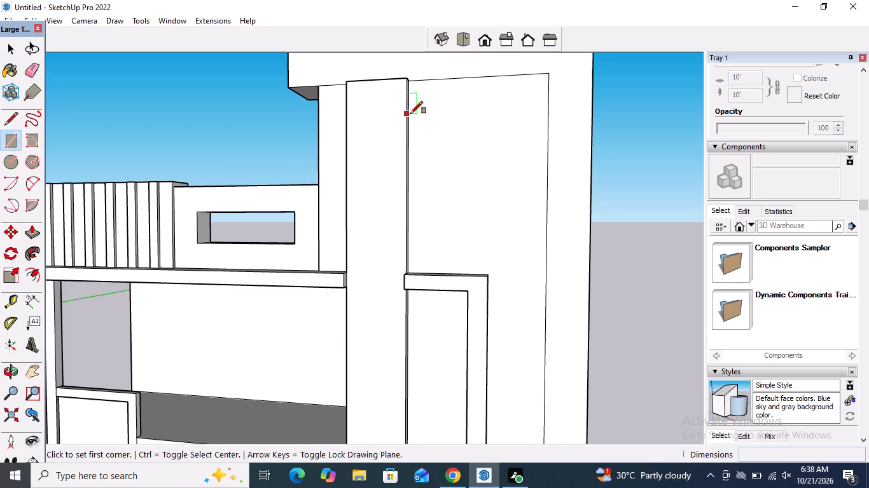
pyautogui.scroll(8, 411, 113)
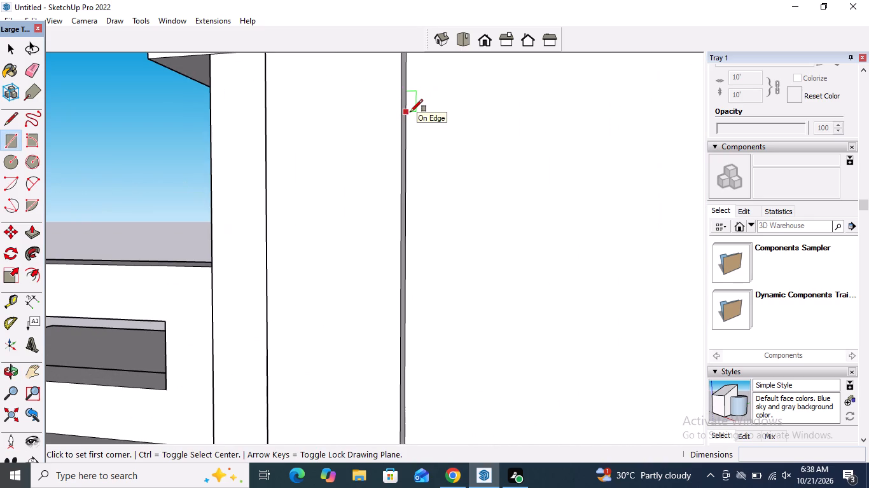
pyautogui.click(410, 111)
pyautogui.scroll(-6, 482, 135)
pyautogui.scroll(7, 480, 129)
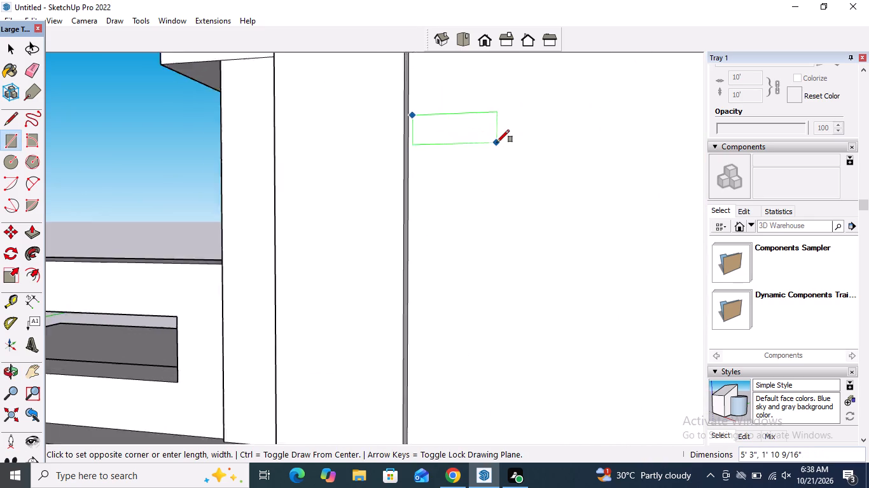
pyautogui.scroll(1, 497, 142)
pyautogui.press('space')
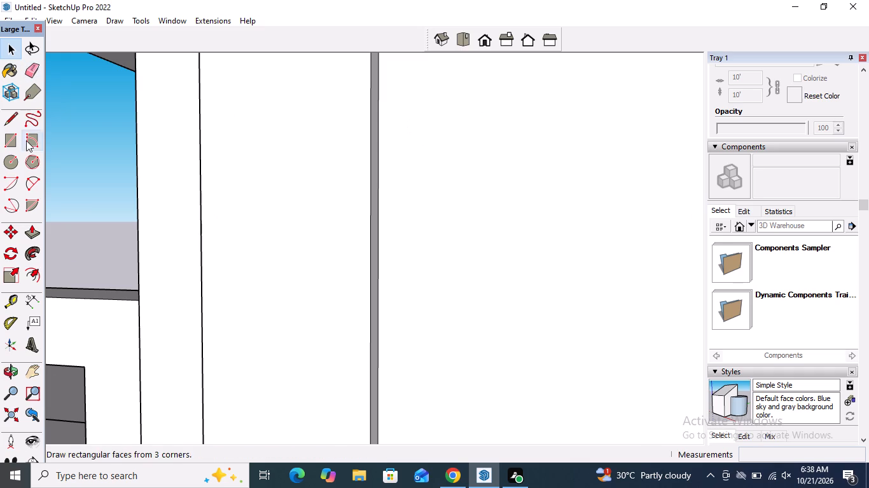
# Draw a rectangle about 14' 2 3/8" by 10' 5 5/8" on the tall wall's upper face, starting against the raised vertical strip.
pyautogui.click(11, 134)
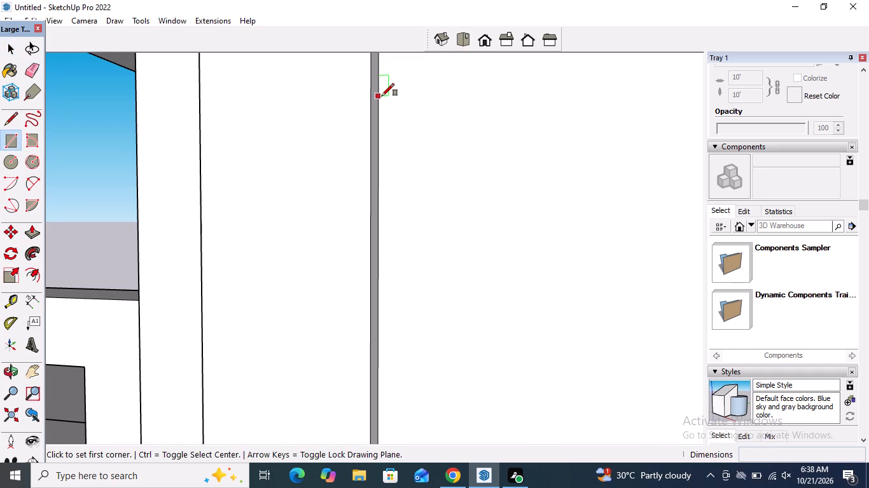
pyautogui.moveTo(382, 95); pyautogui.dragTo(412, 115)
pyautogui.scroll(-10, 478, 151)
pyautogui.scroll(-4, 561, 183)
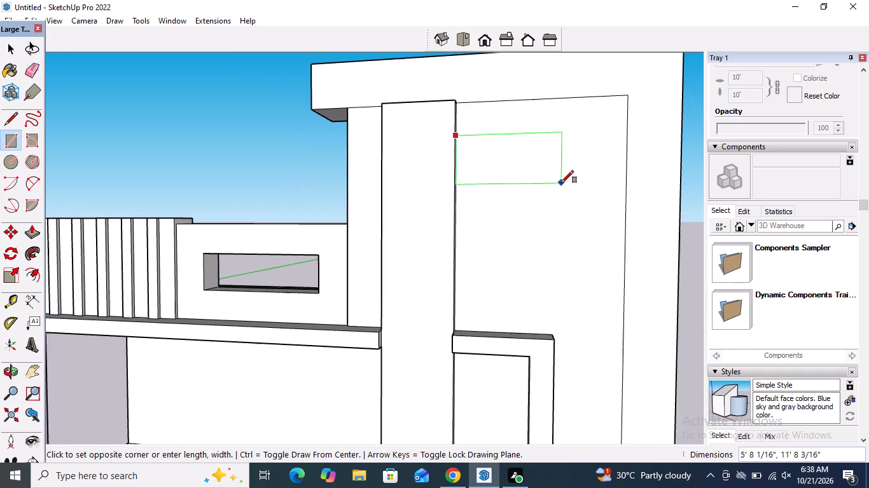
pyautogui.moveTo(560, 183); pyautogui.dragTo(585, 178, button='middle')
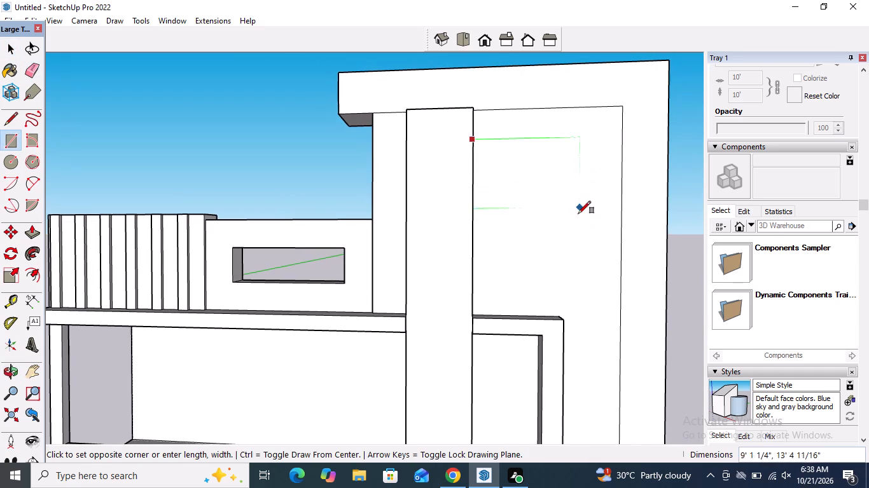
pyautogui.click(555, 249)
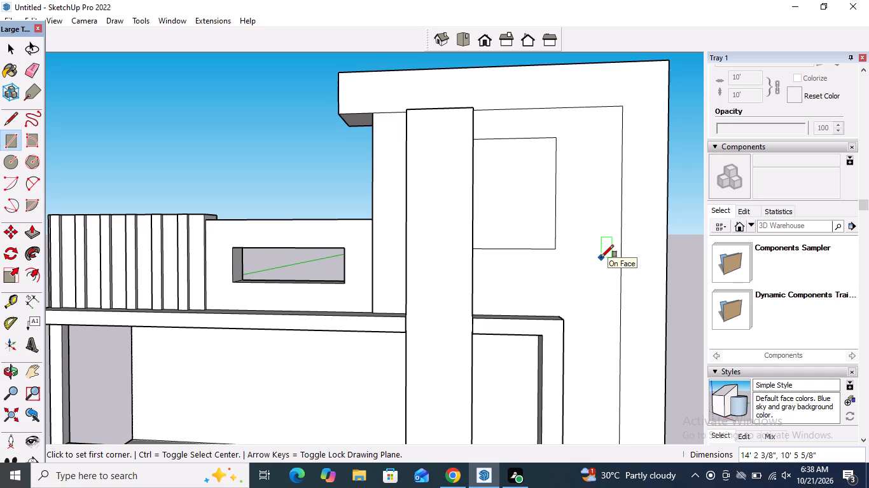
pyautogui.press('space')
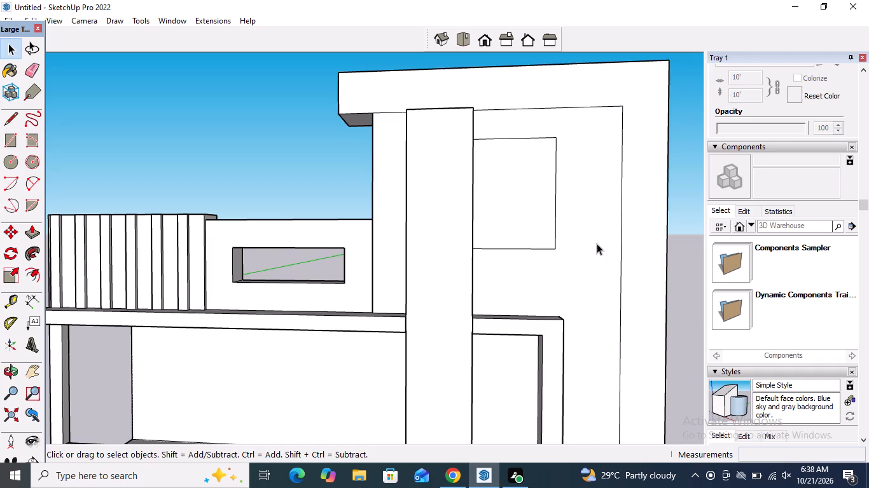
# Draw a vertical line from the new rectangle's lower outer corner down to the top of the bracket-shaped frame.
pyautogui.moveTo(594, 242); pyautogui.dragTo(669, 269, button='middle')
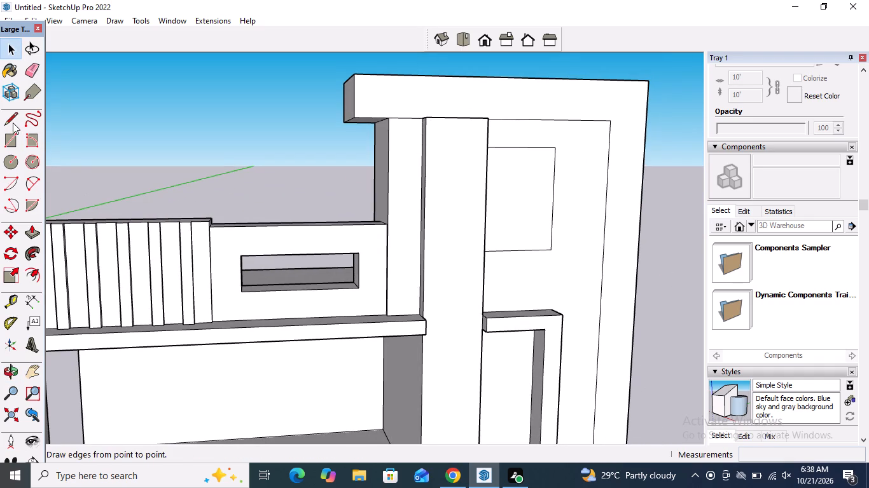
pyautogui.click(13, 122)
pyautogui.moveTo(553, 251); pyautogui.dragTo(551, 258)
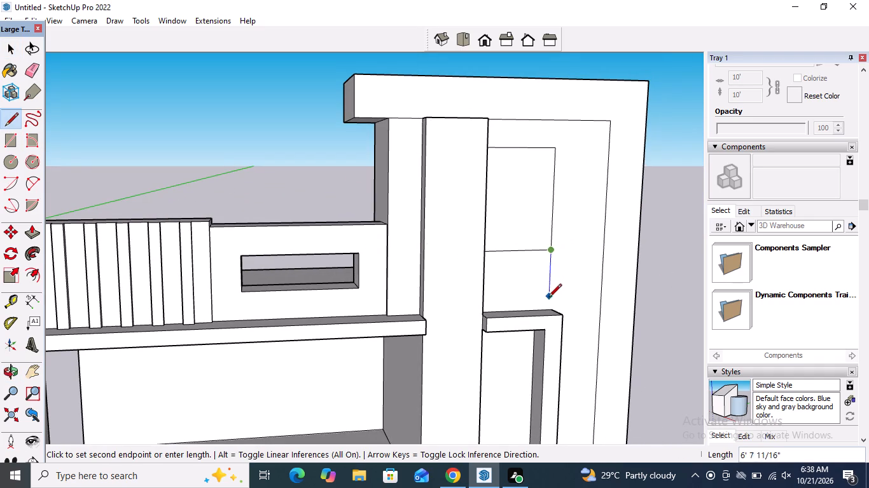
pyautogui.click(543, 311)
# Draw a vertical line 30' 11 1/16" long from the frame's bottom edge near its outer corner down to the tall wall's base.
pyautogui.scroll(-4, 527, 280)
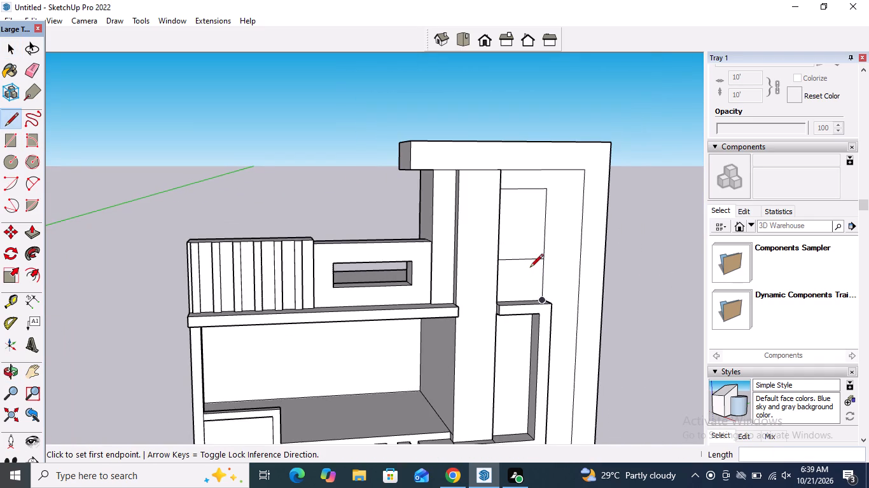
pyautogui.scroll(-4, 530, 268)
pyautogui.moveTo(556, 321); pyautogui.dragTo(545, 198, button='middle')
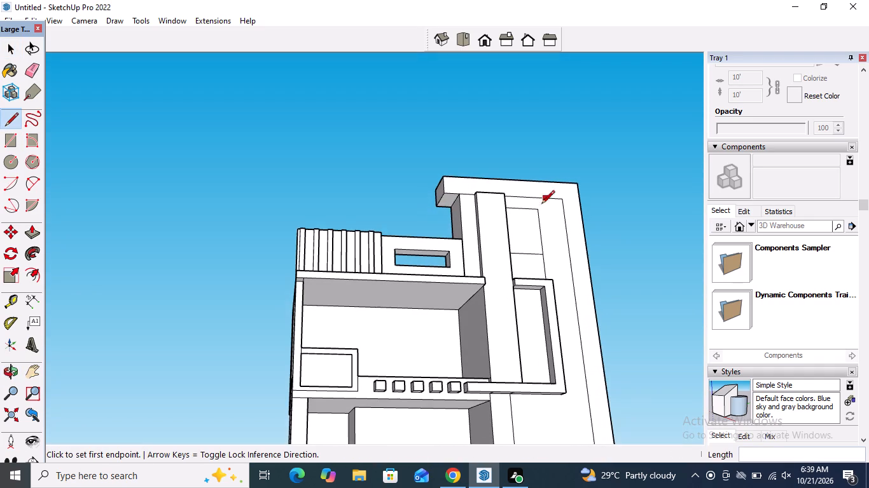
pyautogui.scroll(12, 562, 396)
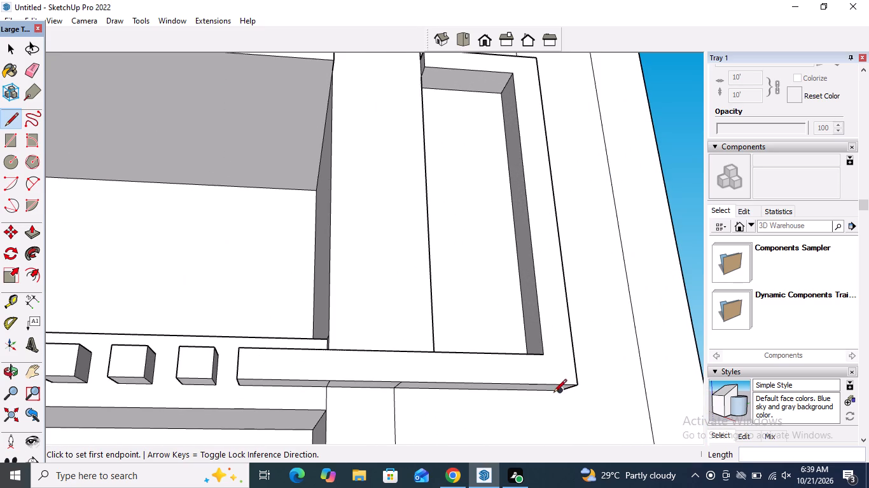
pyautogui.click(557, 391)
pyautogui.scroll(-17, 572, 356)
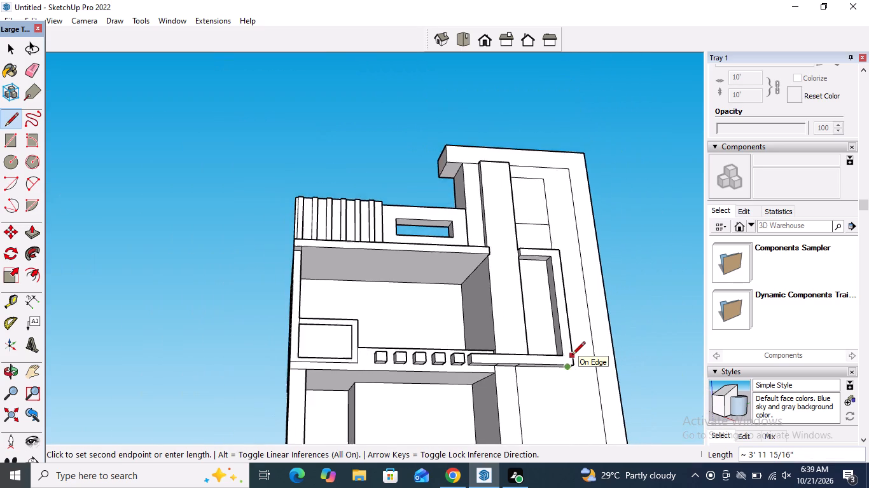
pyautogui.scroll(-8, 572, 356)
pyautogui.moveTo(569, 369); pyautogui.dragTo(539, 480, button='middle')
pyautogui.scroll(5, 576, 384)
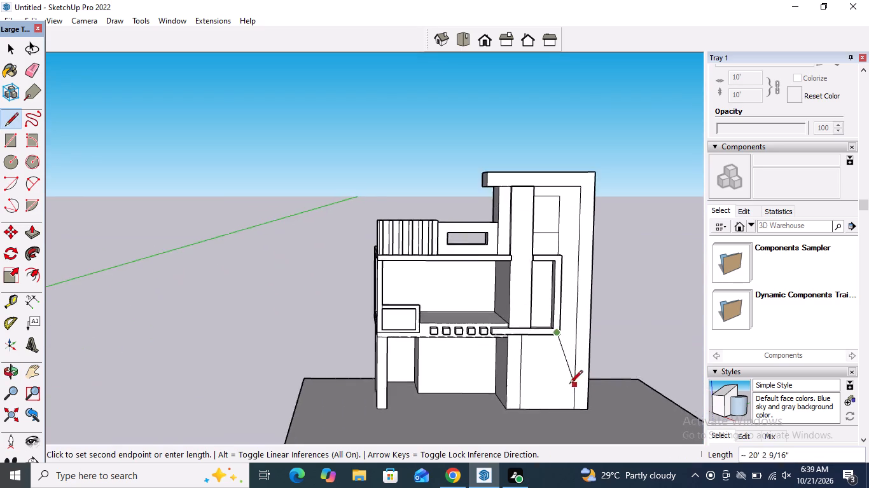
pyautogui.scroll(3, 569, 384)
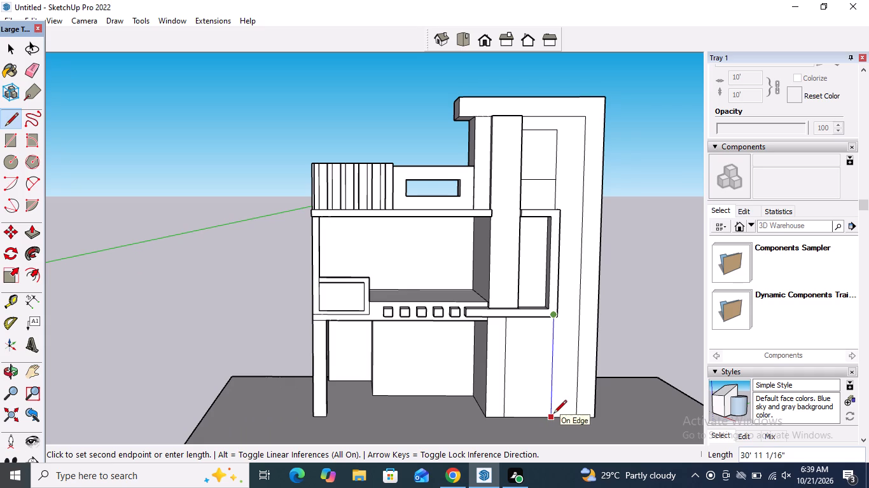
pyautogui.click(553, 414)
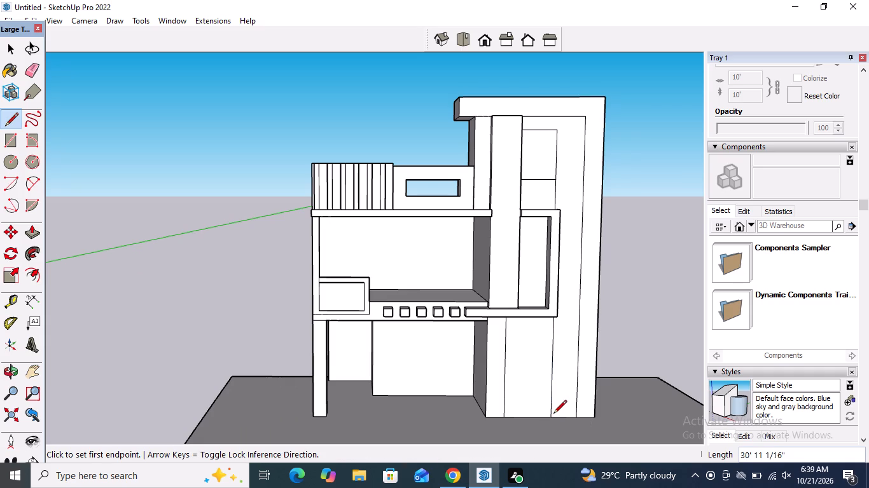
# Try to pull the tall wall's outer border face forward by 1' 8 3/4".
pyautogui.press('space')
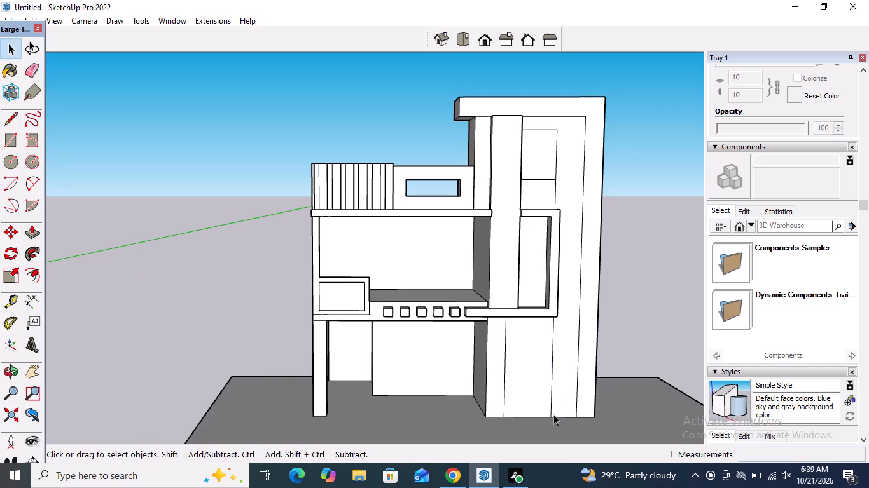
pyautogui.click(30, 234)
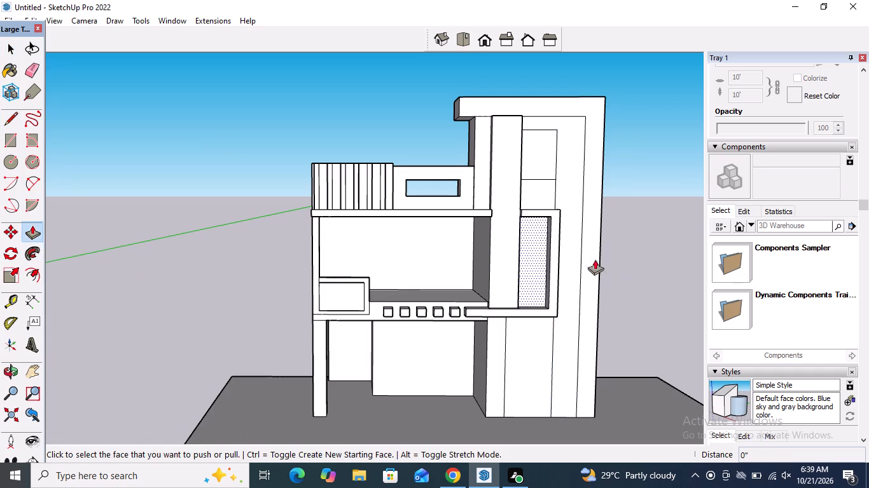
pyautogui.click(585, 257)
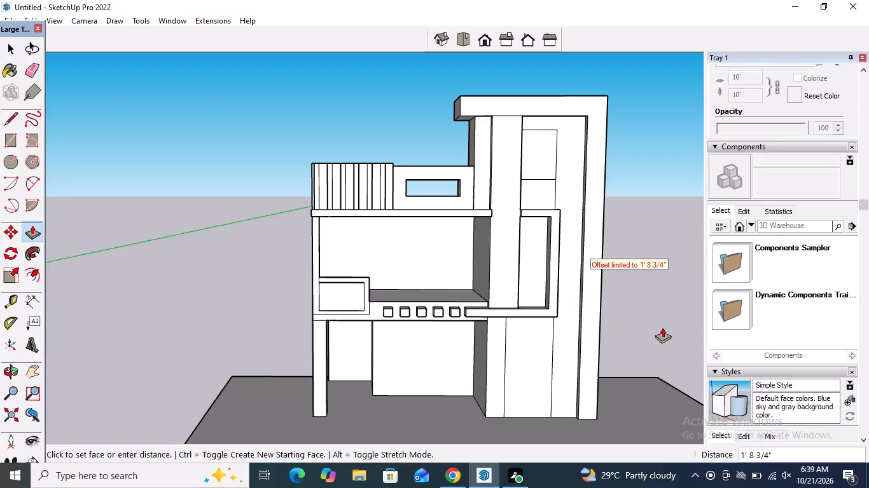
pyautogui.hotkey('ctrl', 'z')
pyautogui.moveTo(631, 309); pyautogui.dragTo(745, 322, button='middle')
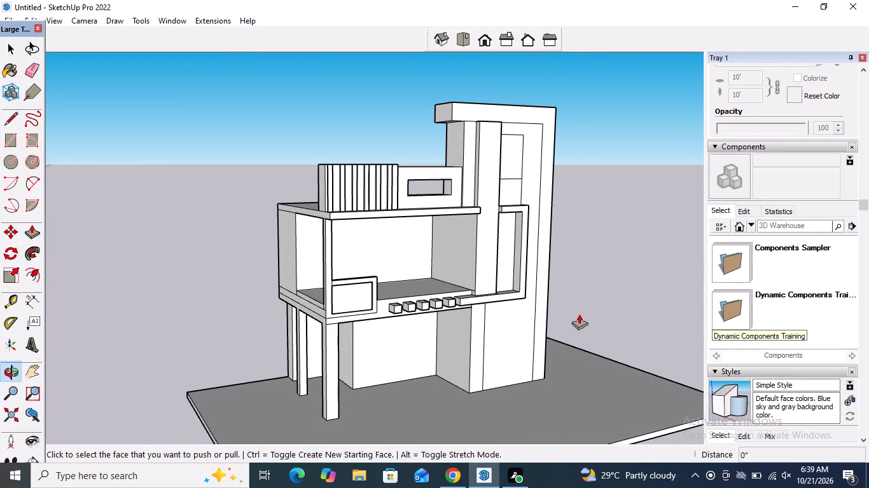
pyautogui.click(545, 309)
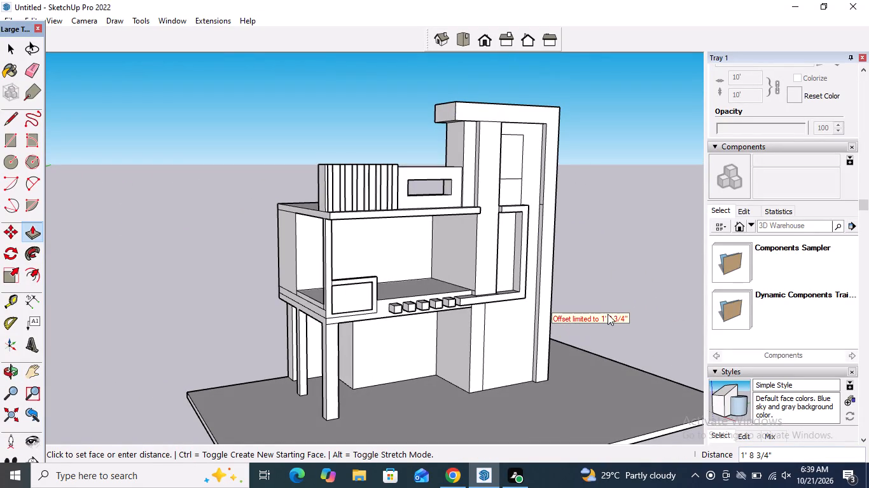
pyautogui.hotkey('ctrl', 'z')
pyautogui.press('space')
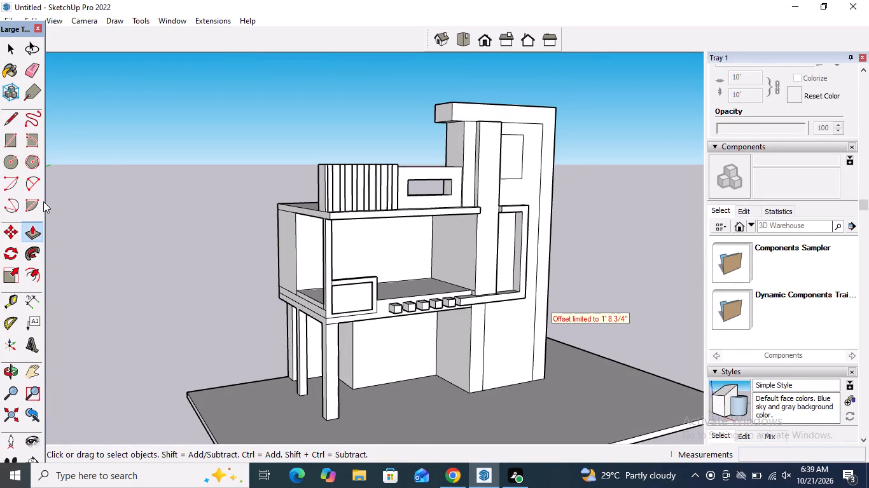
# Pull the tall wall's outer border face forward in stages so it projects as a deep surround beyond the wall face.
pyautogui.click(31, 231)
pyautogui.click(544, 298)
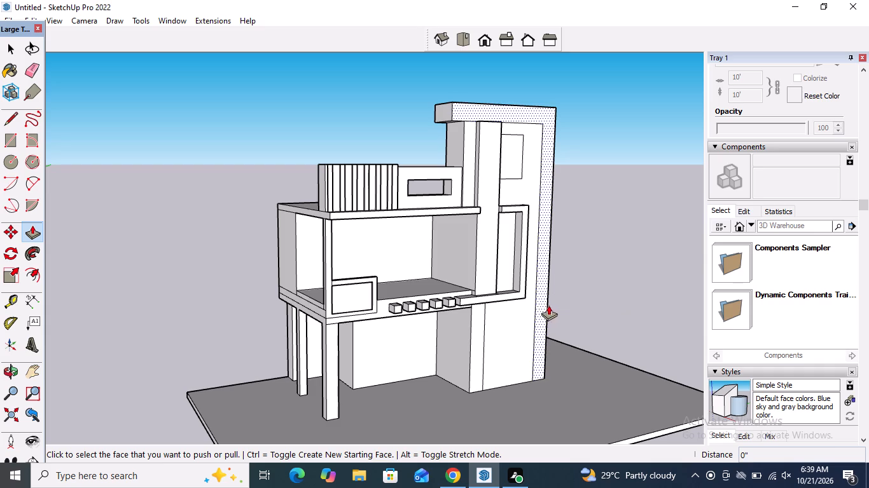
pyautogui.press('space')
pyautogui.moveTo(563, 308); pyautogui.dragTo(265, 295, button='middle')
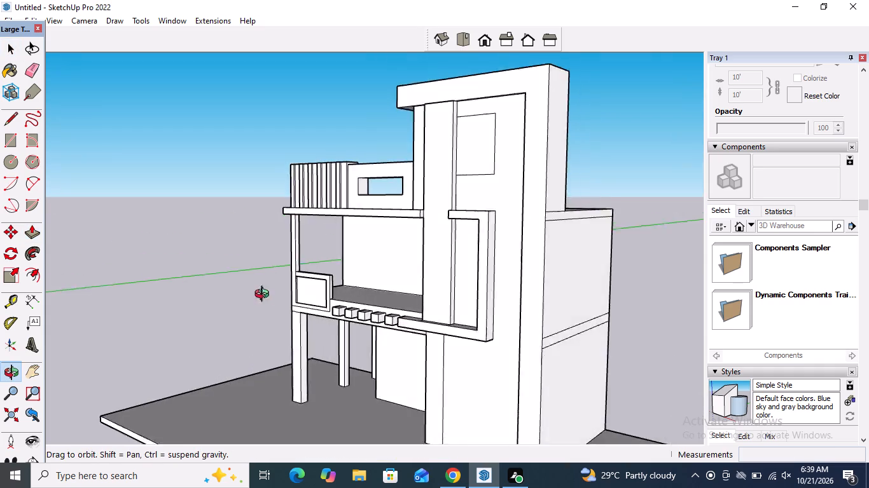
pyautogui.moveTo(265, 295); pyautogui.dragTo(549, 307, button='middle')
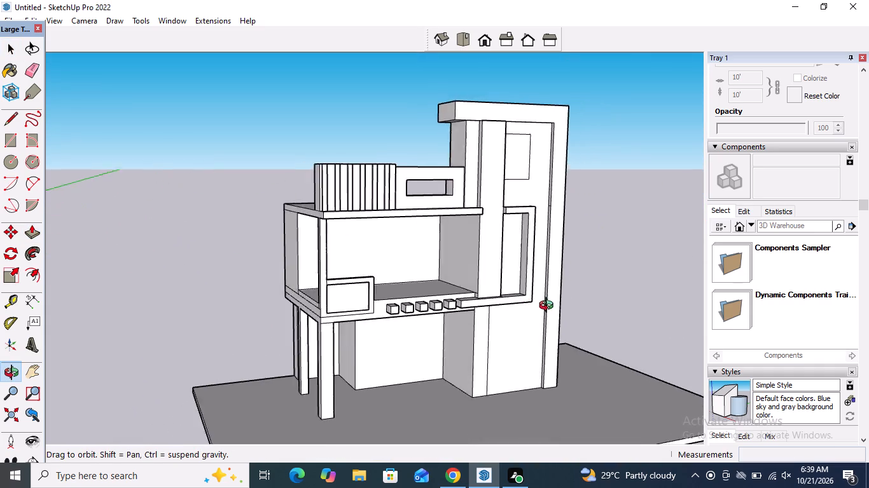
pyautogui.moveTo(549, 307); pyautogui.dragTo(646, 405, button='middle')
pyautogui.scroll(4, 557, 294)
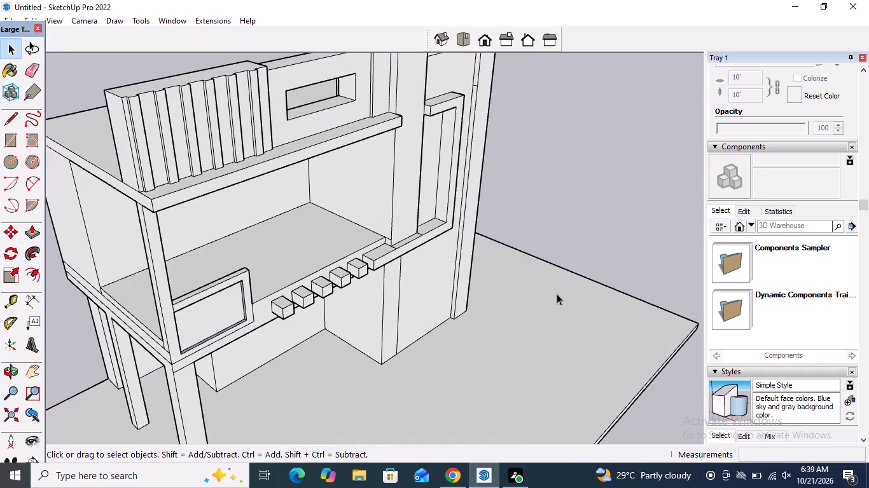
pyautogui.click(28, 234)
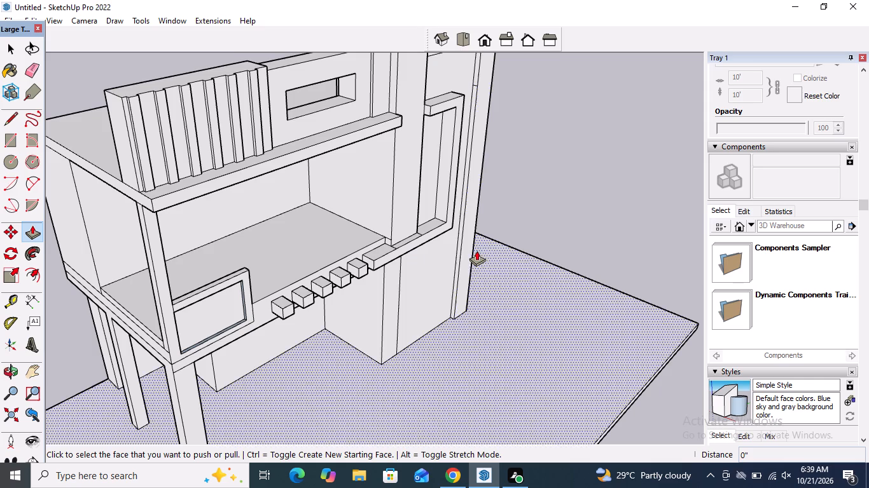
pyautogui.click(466, 250)
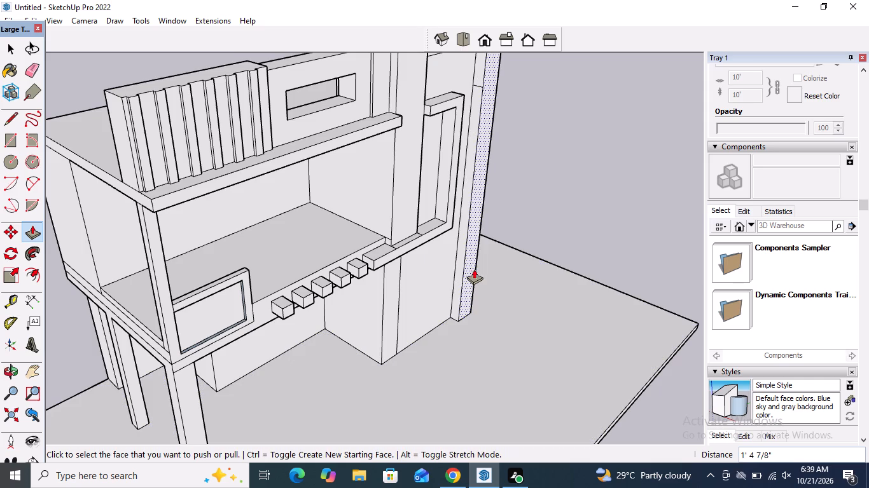
pyautogui.click(474, 269)
pyautogui.click(486, 277)
pyautogui.press('space')
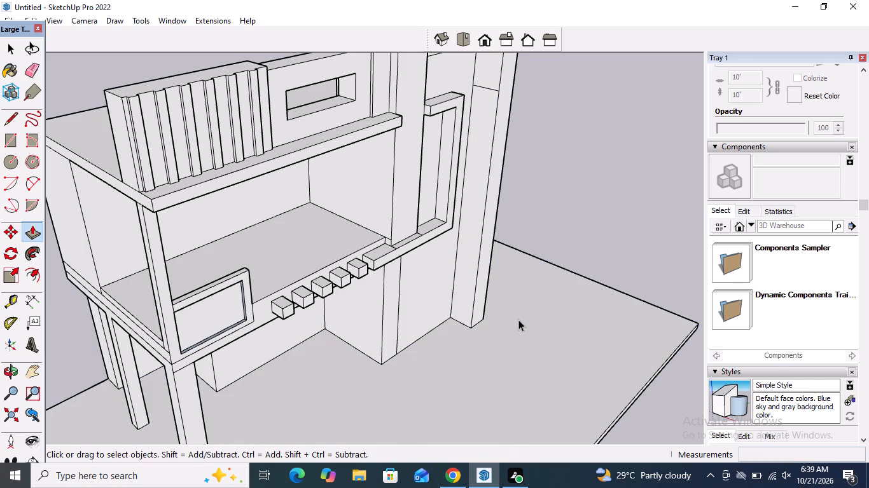
# Erase the three short stray edges crossing the underside of the tall wall's projecting top band.
pyautogui.scroll(-4, 516, 325)
pyautogui.moveTo(514, 322); pyautogui.dragTo(431, 147, button='middle')
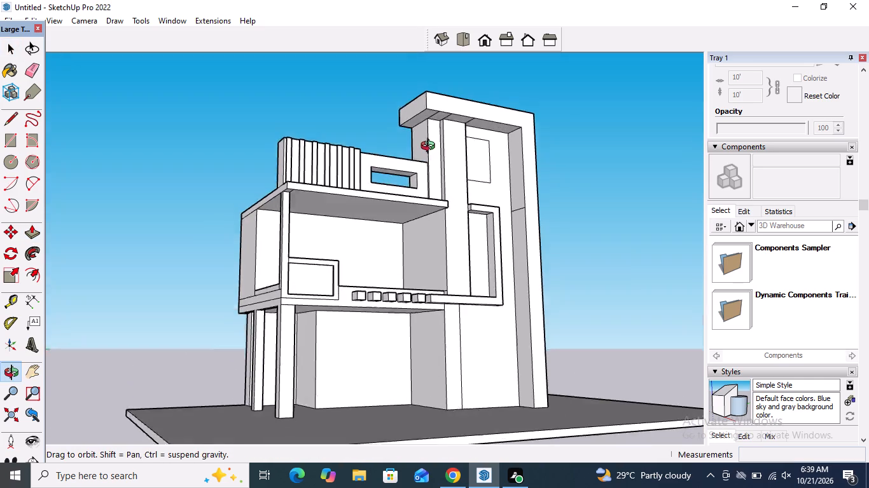
pyautogui.moveTo(431, 147); pyautogui.dragTo(431, 140, button='middle')
pyautogui.scroll(6, 452, 109)
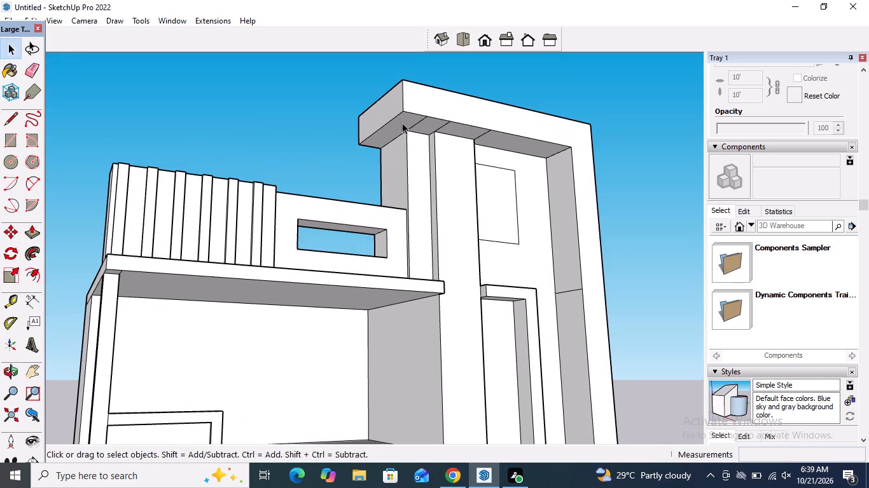
pyautogui.click(29, 75)
pyautogui.scroll(2, 498, 113)
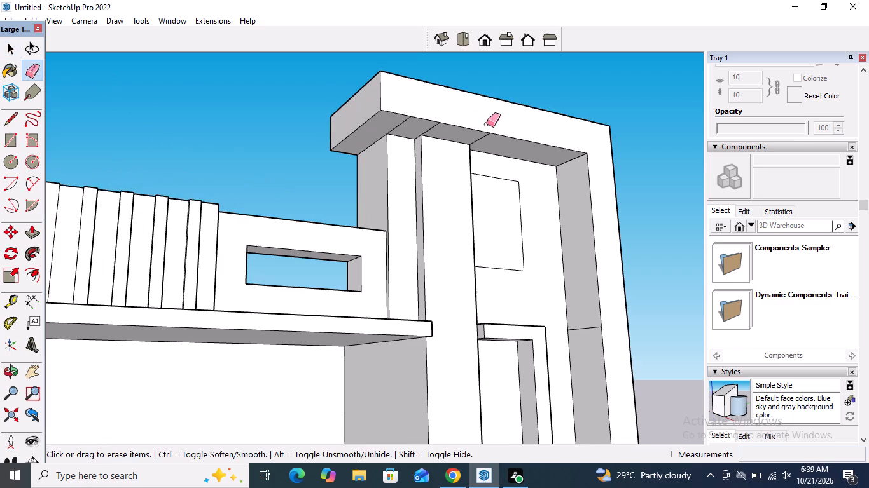
pyautogui.scroll(1, 487, 124)
pyautogui.click(428, 128)
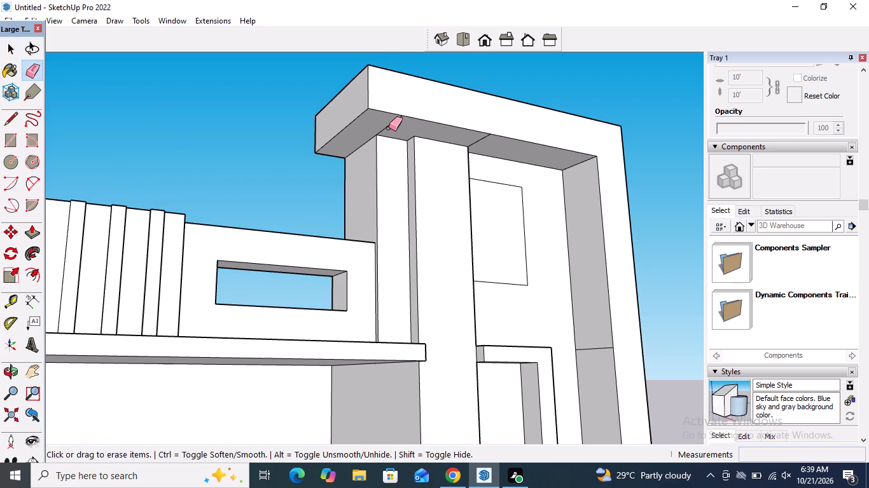
pyautogui.click(389, 127)
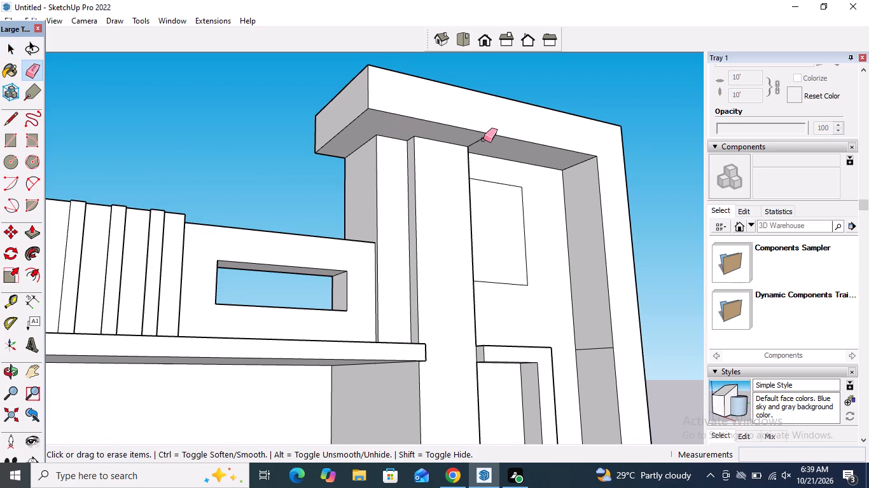
pyautogui.click(483, 139)
pyautogui.press('space')
# Draw a vertical line about 8' 7 1/2" long from the upper rectangle's lower outer corner to the top of the bracket-shaped frame.
pyautogui.scroll(-10, 489, 123)
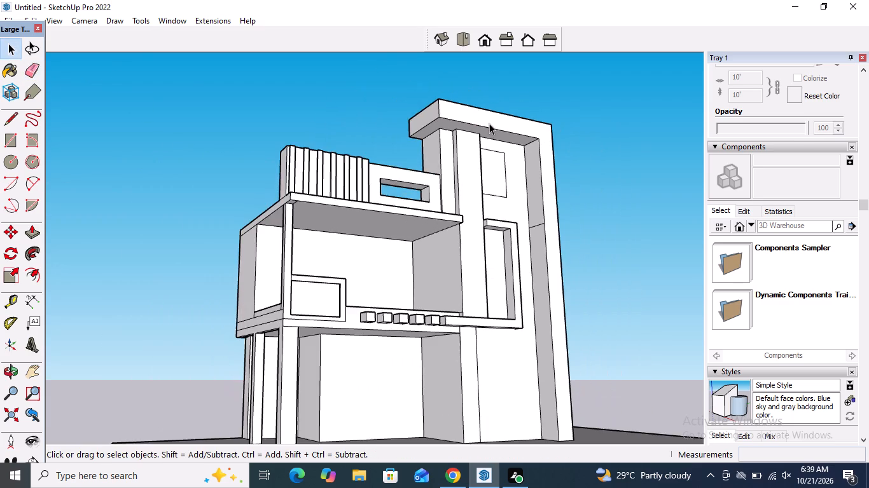
pyautogui.moveTo(478, 147); pyautogui.dragTo(258, 194, button='middle')
pyautogui.scroll(-5, 419, 209)
pyautogui.moveTo(459, 210); pyautogui.dragTo(505, 219, button='middle')
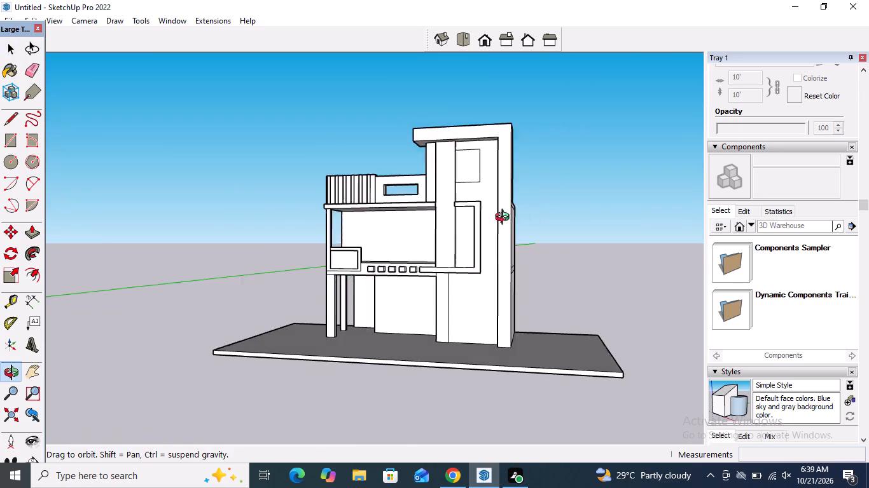
pyautogui.moveTo(505, 219); pyautogui.dragTo(580, 236, button='middle')
pyautogui.scroll(4, 515, 207)
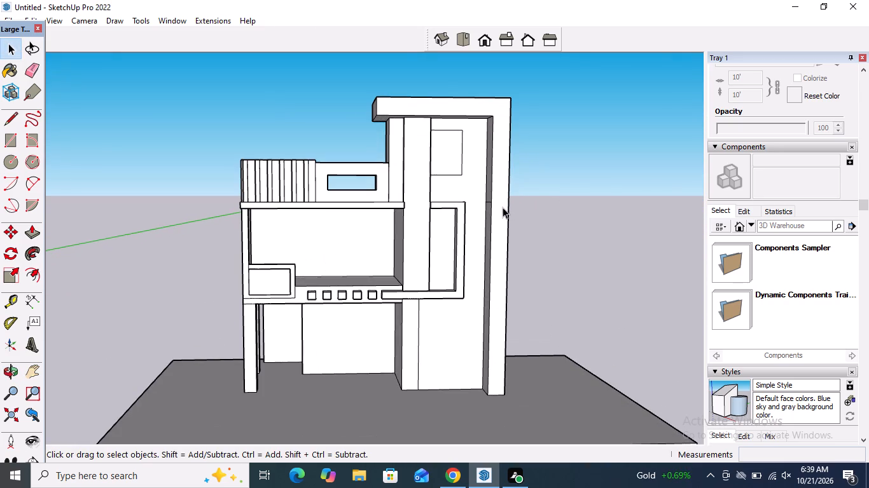
pyautogui.click(15, 115)
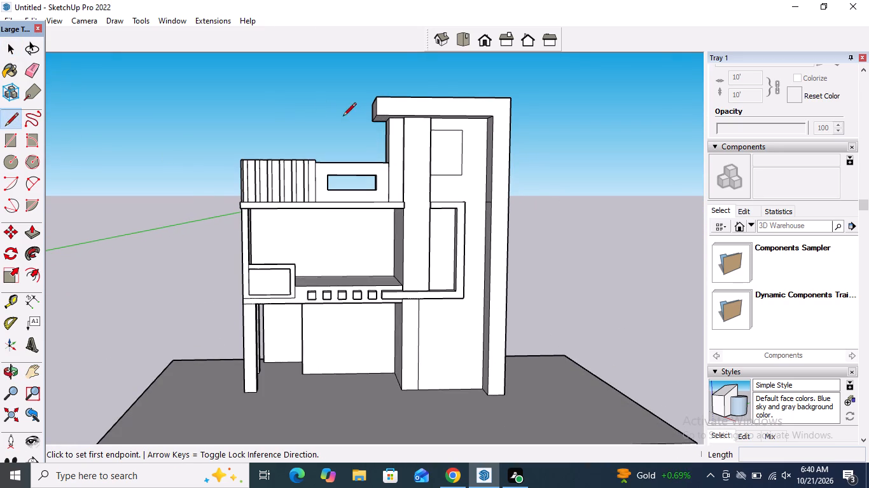
pyautogui.scroll(4, 518, 147)
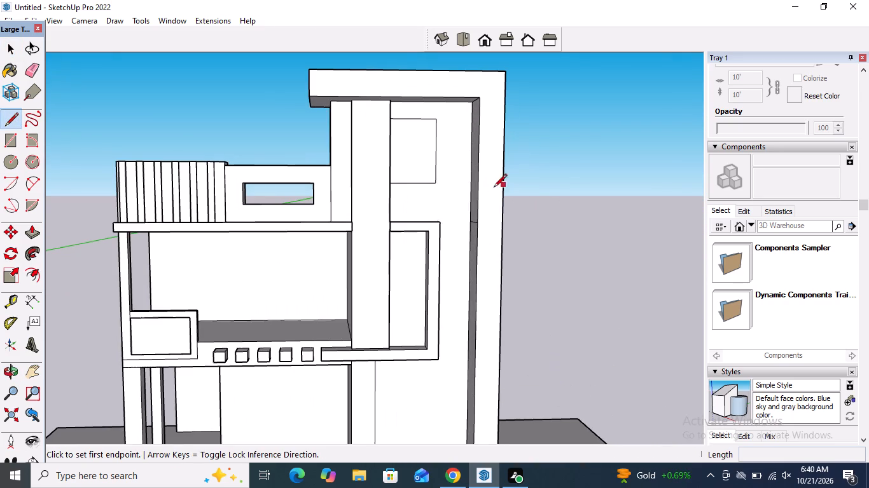
pyautogui.scroll(4, 464, 196)
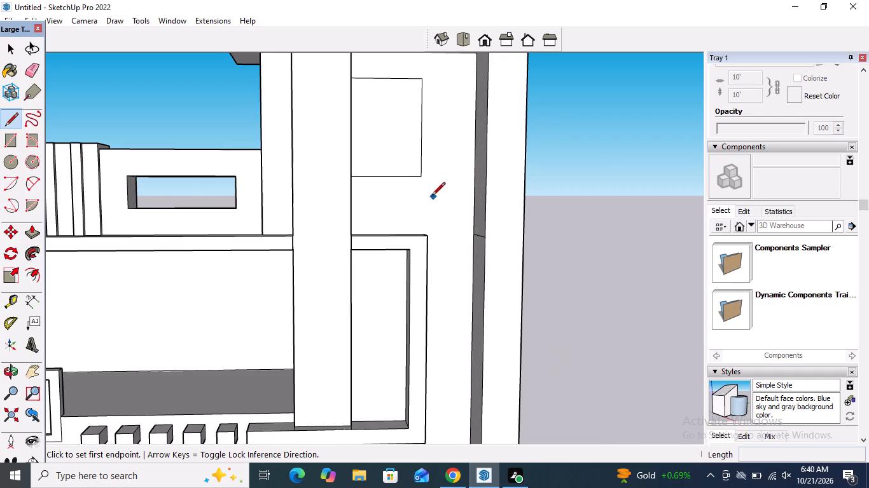
pyautogui.moveTo(421, 177); pyautogui.dragTo(421, 185)
pyautogui.scroll(1, 422, 196)
pyautogui.moveTo(431, 215); pyautogui.dragTo(425, 255, button='middle')
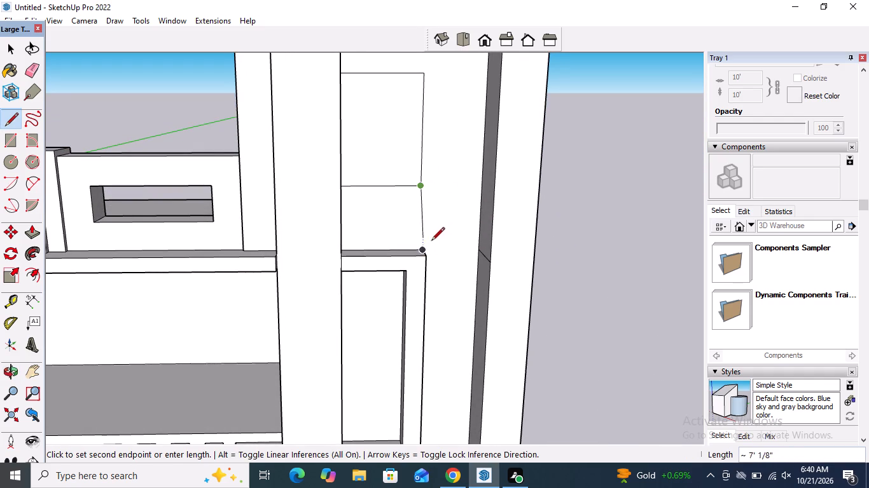
pyautogui.click(415, 252)
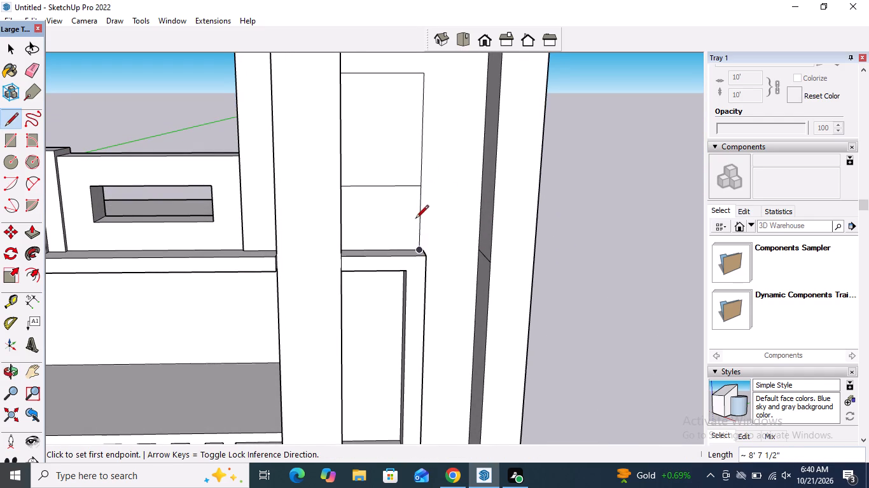
# Draw a vertical line 30' 11 1/16" long from the bracket-shaped frame's bottom edge near its outer corner down to the tall wall's base.
pyautogui.scroll(-5, 418, 210)
pyautogui.moveTo(408, 386); pyautogui.dragTo(463, 237, button='middle')
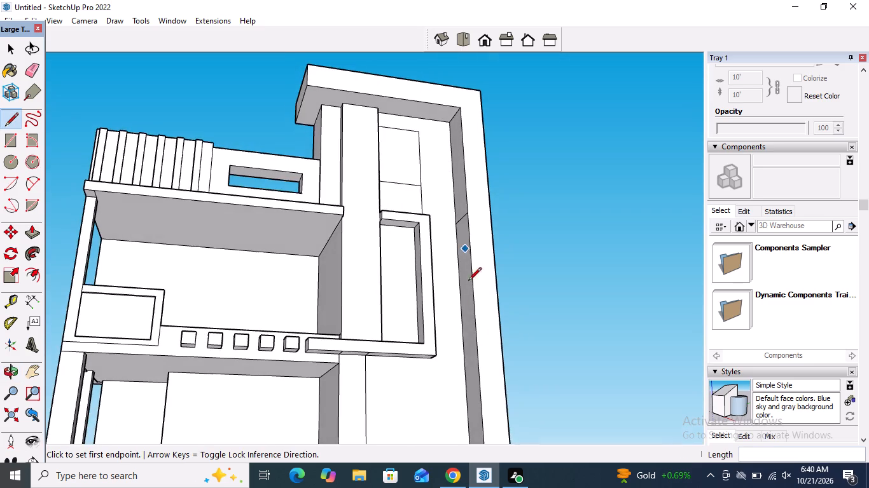
pyautogui.scroll(7, 437, 379)
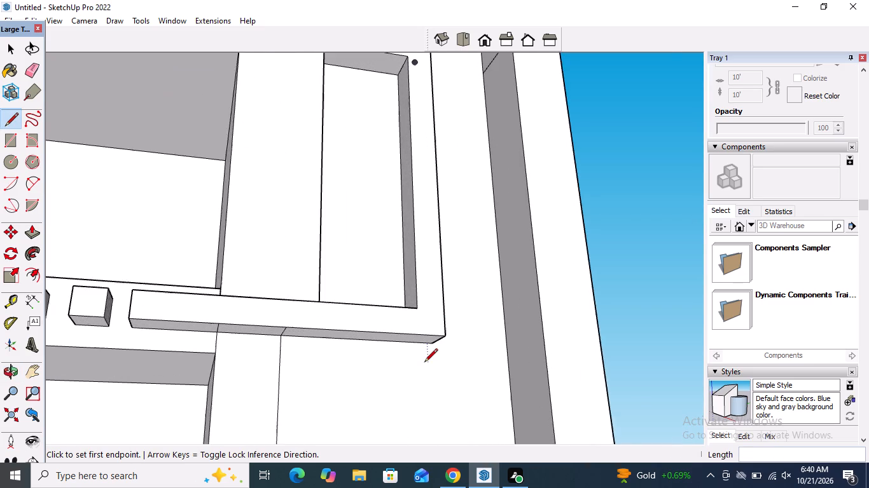
pyautogui.scroll(6, 424, 363)
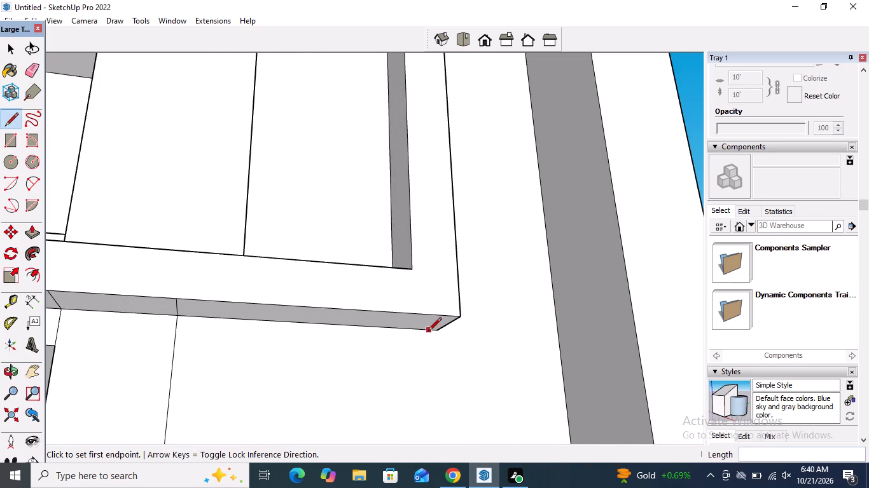
pyautogui.click(428, 332)
pyautogui.scroll(-20, 459, 250)
pyautogui.scroll(-4, 459, 250)
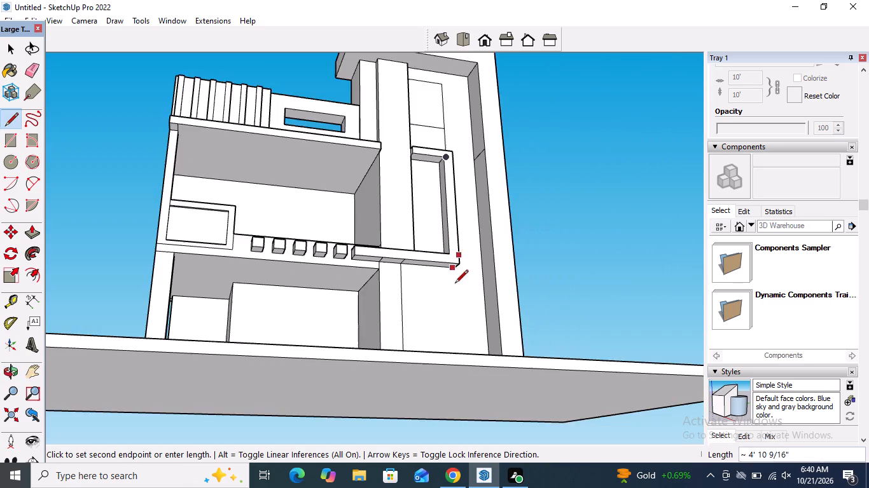
pyautogui.moveTo(450, 297); pyautogui.dragTo(452, 454, button='middle')
pyautogui.click(445, 381)
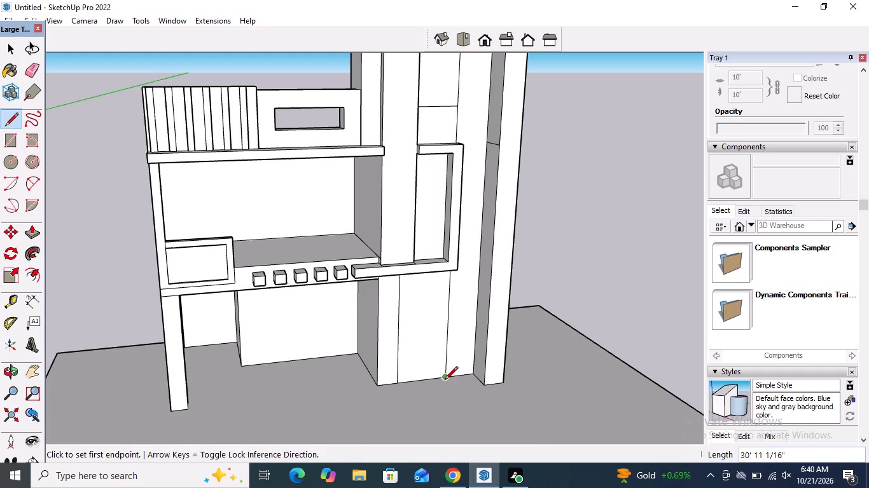
pyautogui.press('space')
# Push/Pull the tall wall's face strip beside the deep surround by 1' 8 3/4" so it stands forward of the recessed panels.
pyautogui.scroll(-4, 447, 377)
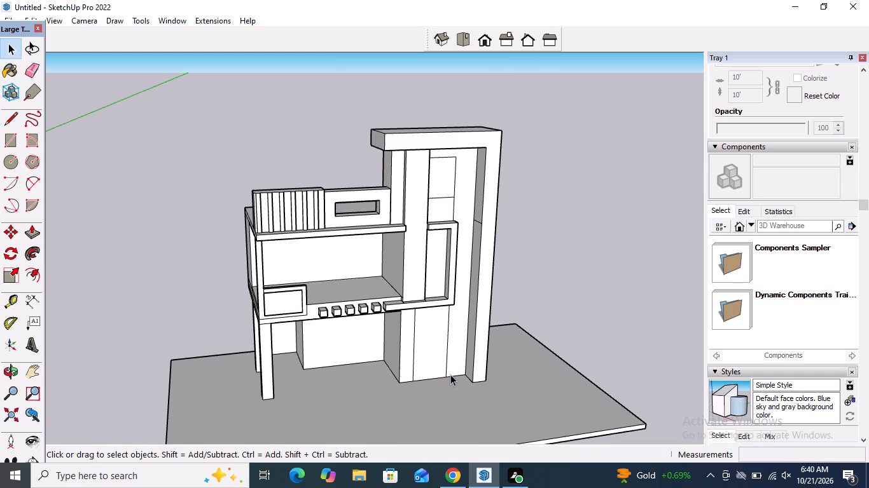
pyautogui.click(34, 238)
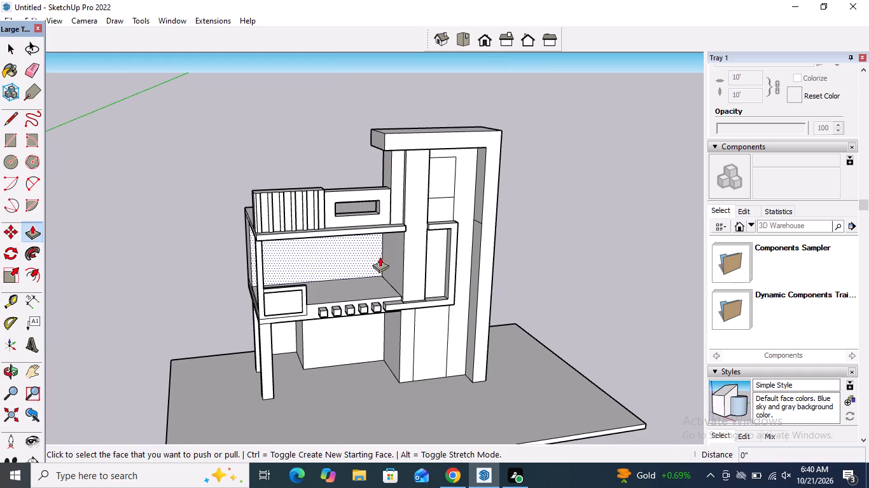
pyautogui.moveTo(448, 283); pyautogui.dragTo(507, 293, button='middle')
pyautogui.scroll(3, 474, 241)
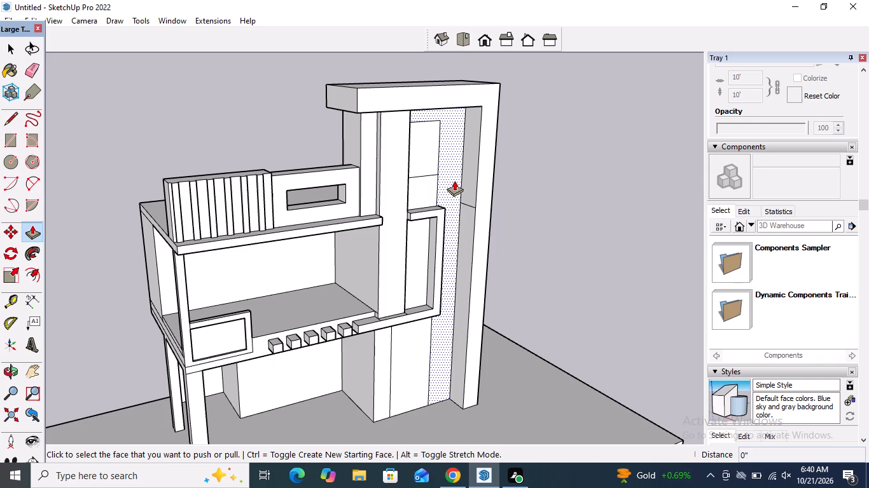
pyautogui.click(454, 180)
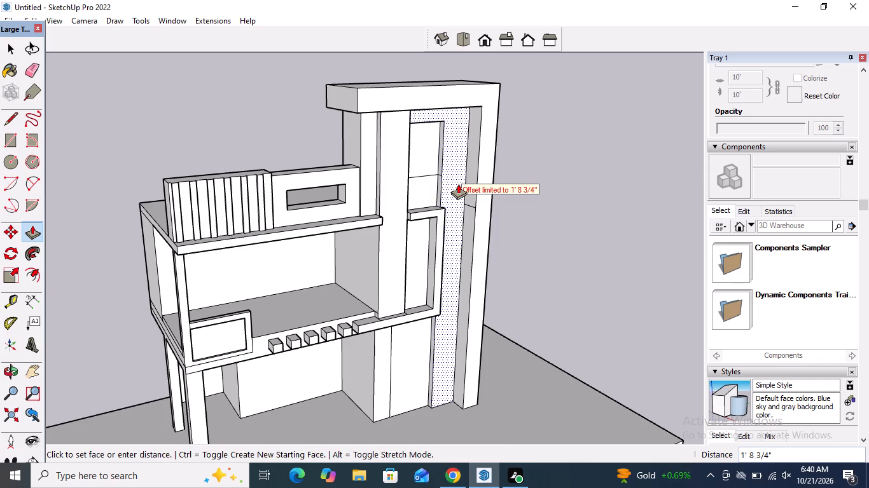
pyautogui.click(458, 184)
pyautogui.press('space')
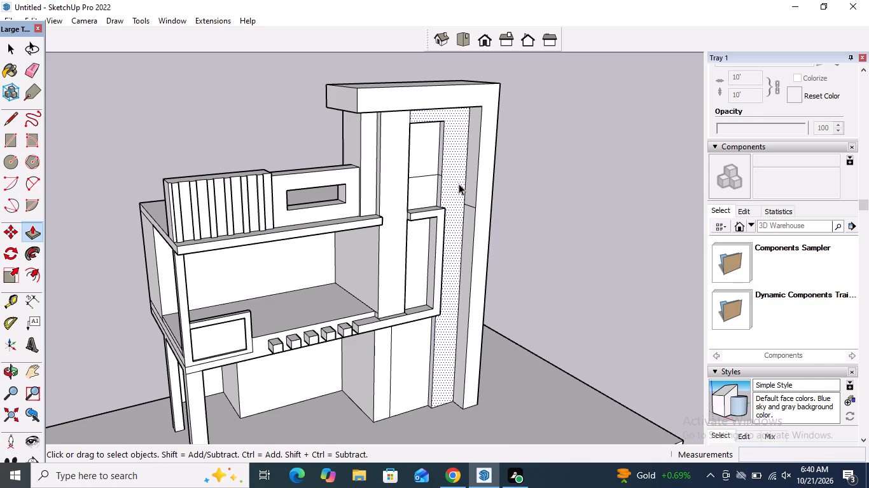
# Erase the short stray edges crossing the upper recess's side reveal and the deep surround's inner side face.
pyautogui.scroll(9, 443, 157)
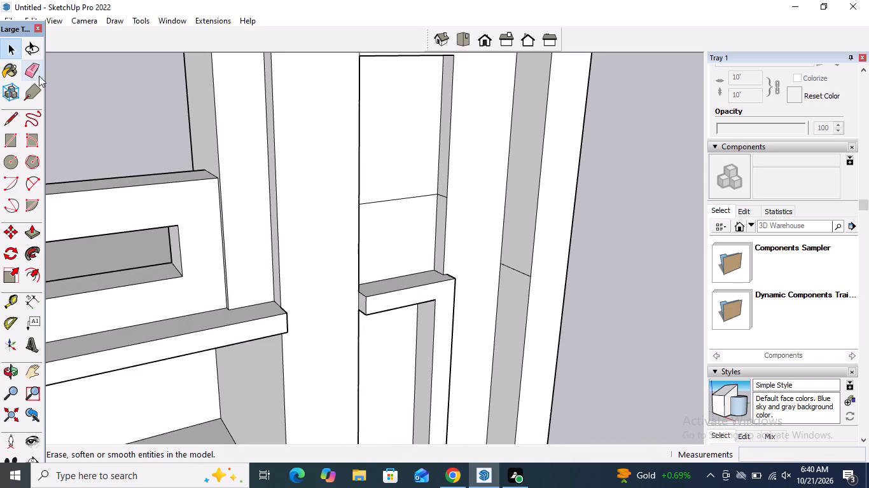
pyautogui.click(38, 75)
pyautogui.scroll(3, 381, 146)
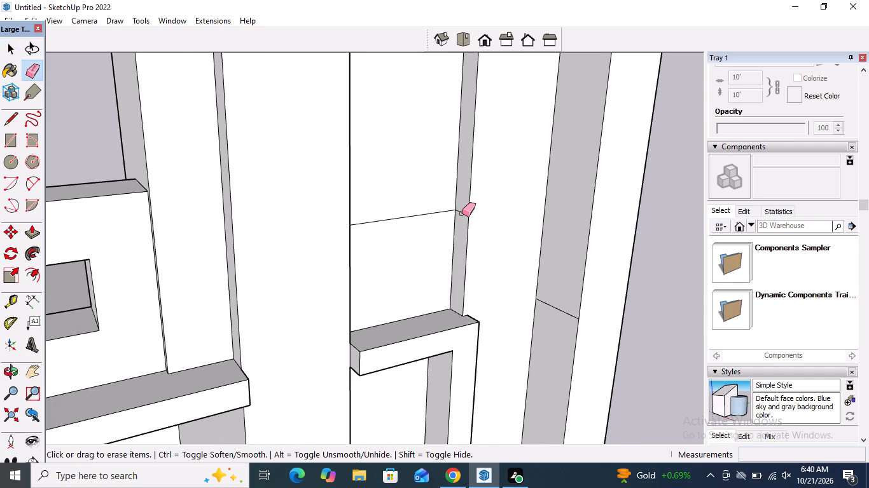
pyautogui.click(462, 213)
pyautogui.click(564, 312)
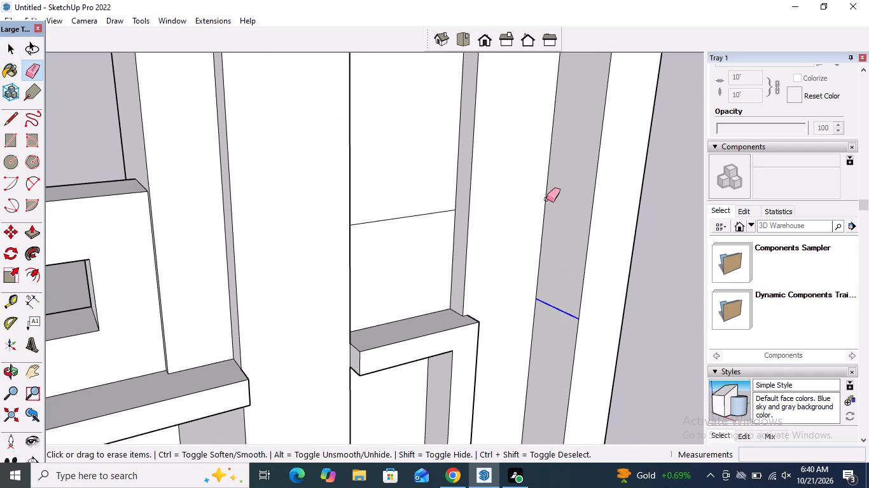
pyautogui.scroll(-14, 546, 199)
pyautogui.press('space')
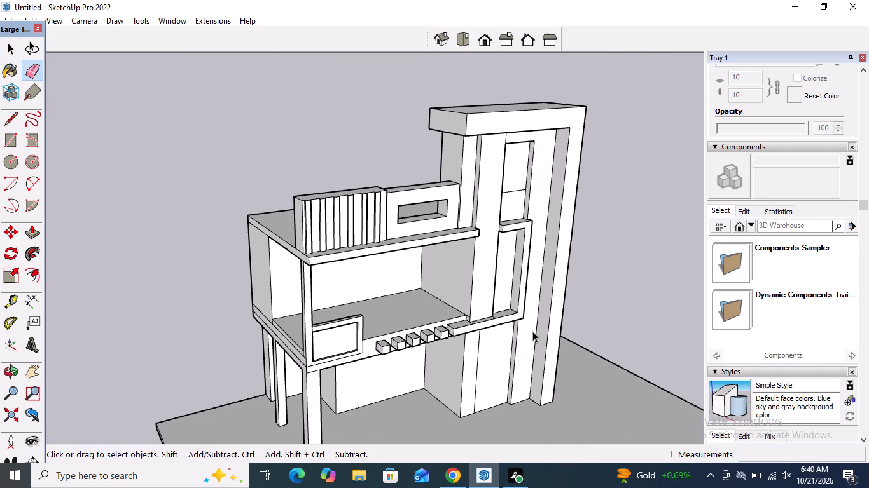
# Push the upper rectangle on the tall wall inward by 1' 2 1/16" to form a recess.
pyautogui.moveTo(533, 313); pyautogui.dragTo(387, 313, button='middle')
pyautogui.scroll(6, 556, 179)
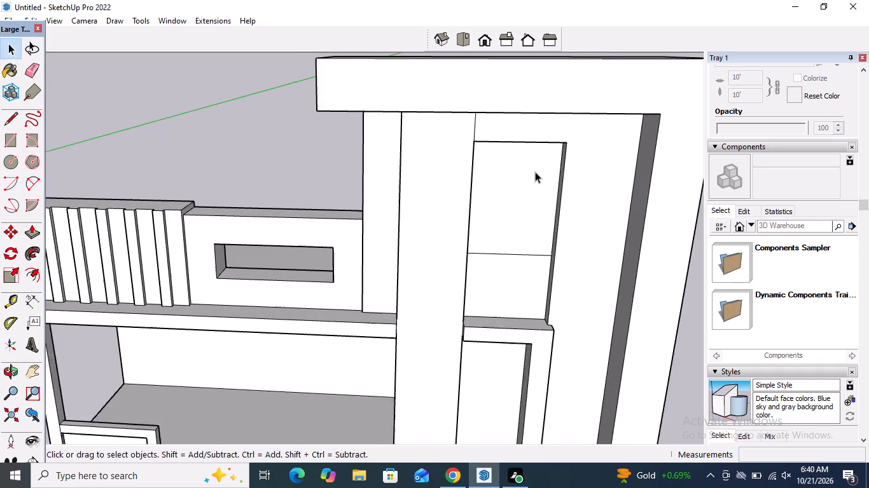
pyautogui.scroll(2, 535, 172)
pyautogui.moveTo(524, 160); pyautogui.dragTo(490, 107, button='middle')
pyautogui.scroll(6, 503, 137)
pyautogui.moveTo(499, 118); pyautogui.dragTo(517, 104, button='middle')
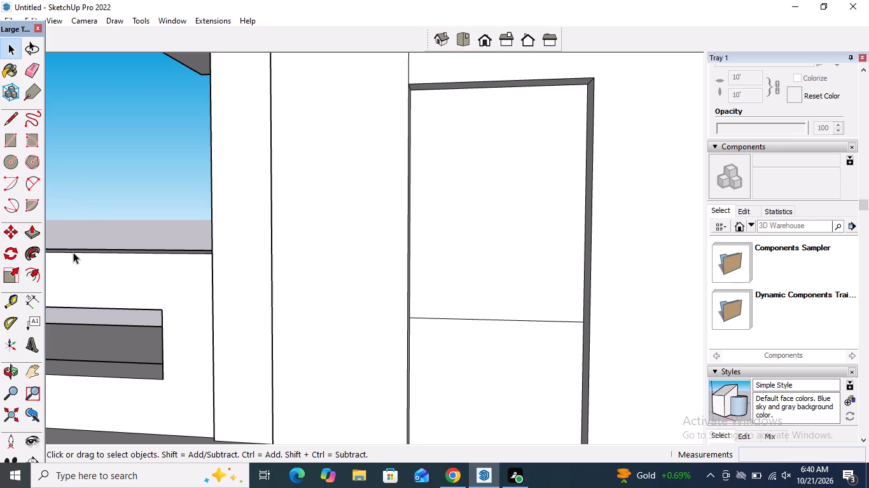
pyautogui.click(38, 234)
pyautogui.click(463, 229)
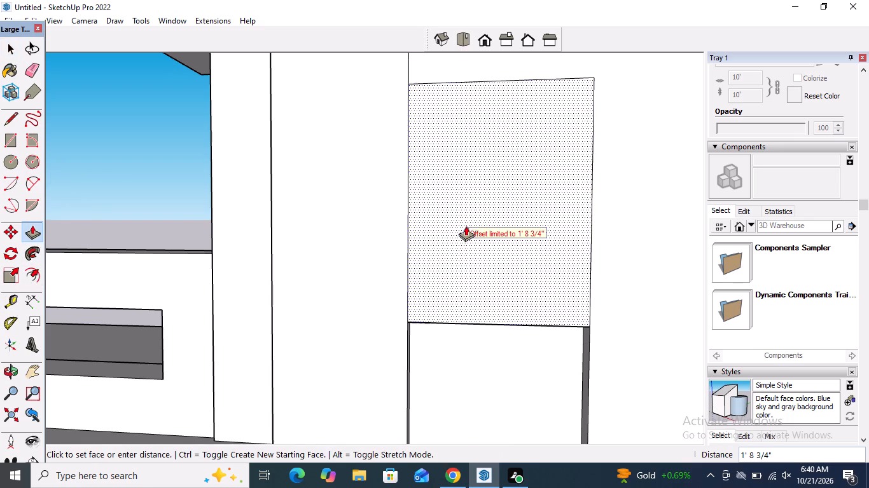
pyautogui.moveTo(448, 215); pyautogui.dragTo(240, 245, button='middle')
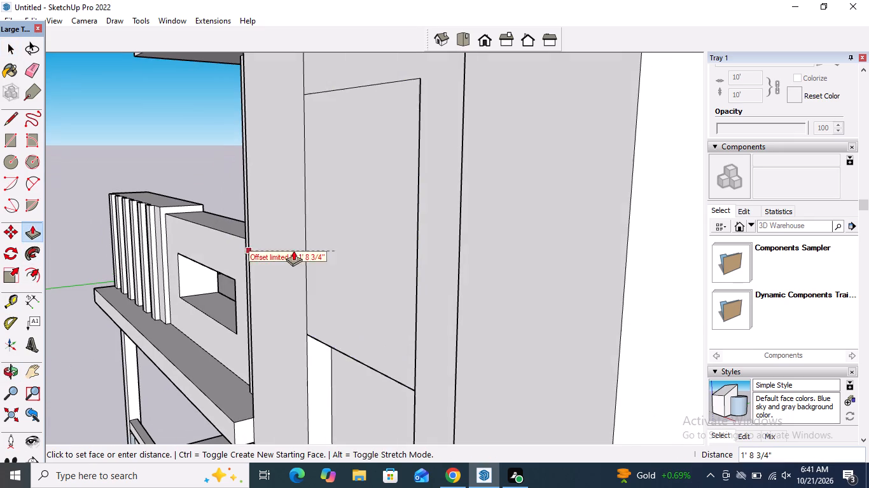
pyautogui.click(377, 234)
pyautogui.press('space')
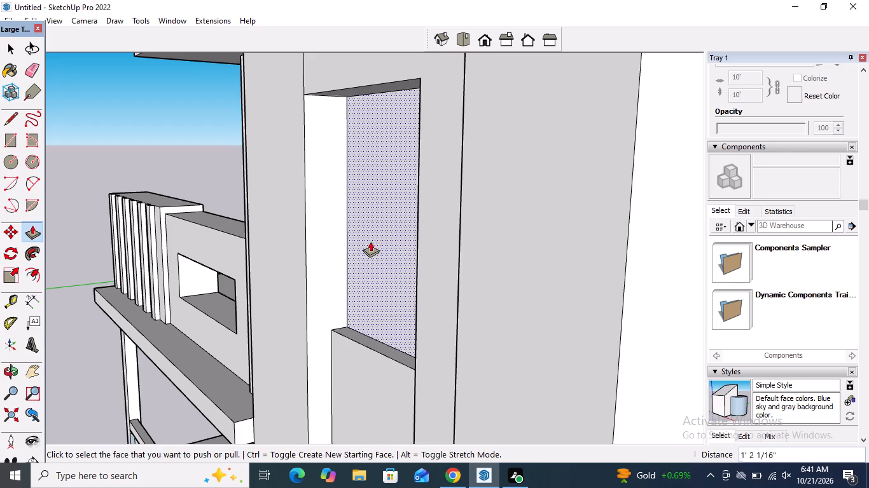
# Offset the recessed upper rectangle's edges inward by about 1' 2 1/4" to outline a window frame.
pyautogui.moveTo(368, 247); pyautogui.dragTo(587, 258, button='middle')
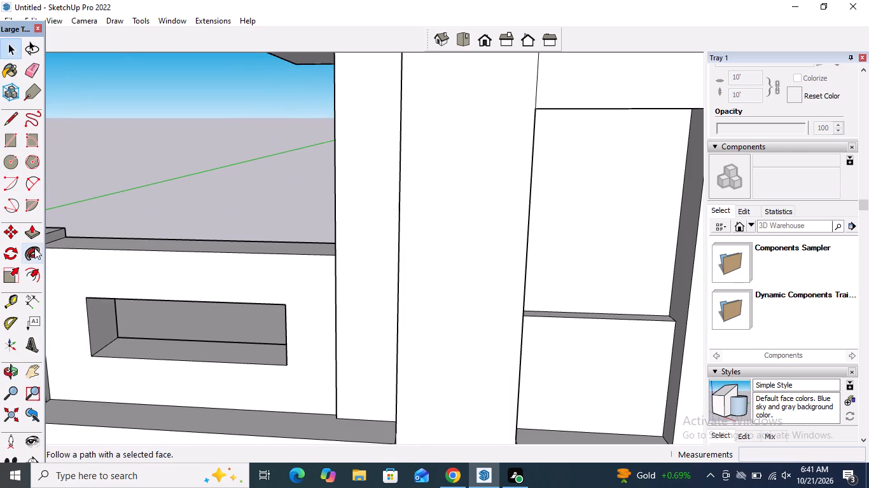
pyautogui.click(31, 278)
pyautogui.click(544, 248)
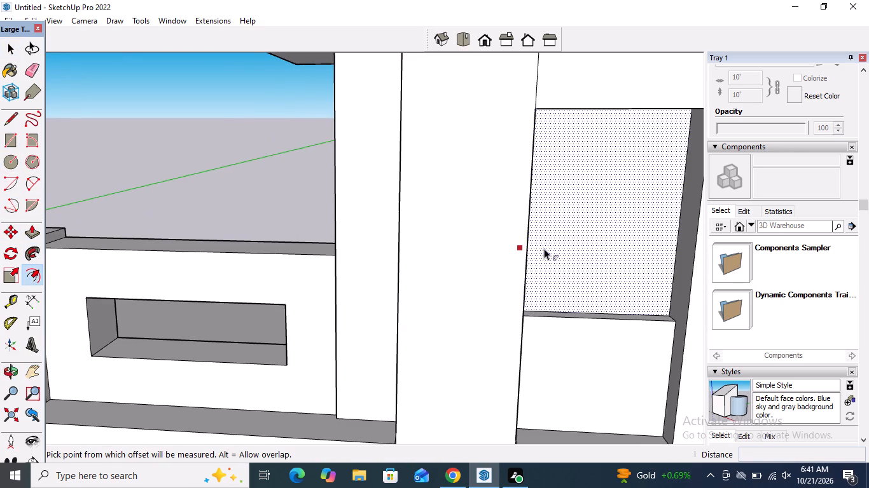
pyautogui.click(534, 299)
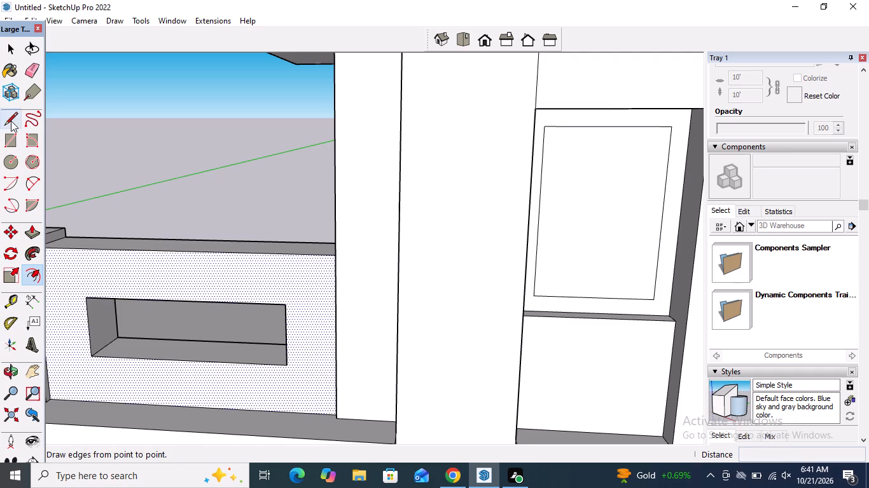
# Divide the inner window rectangle into four panes with a vertical line about 11' 10 15/16" long and a horizontal line across its middle.
pyautogui.click(11, 121)
pyautogui.click(596, 299)
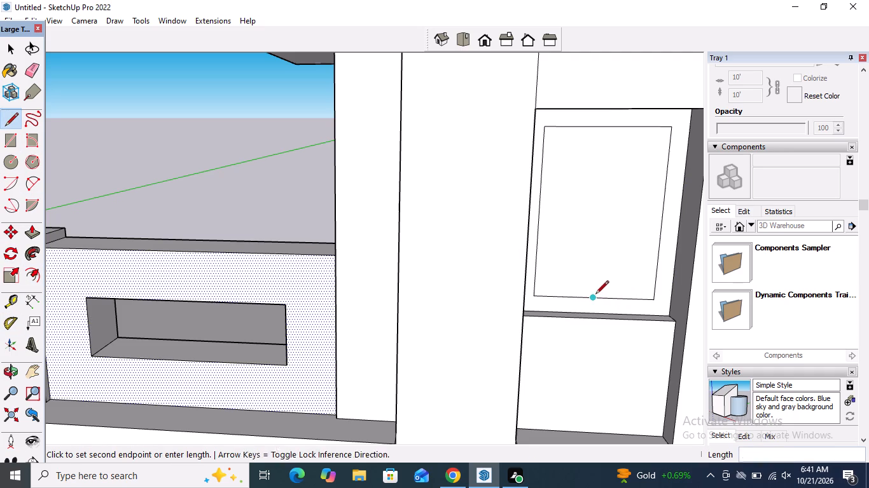
pyautogui.click(605, 128)
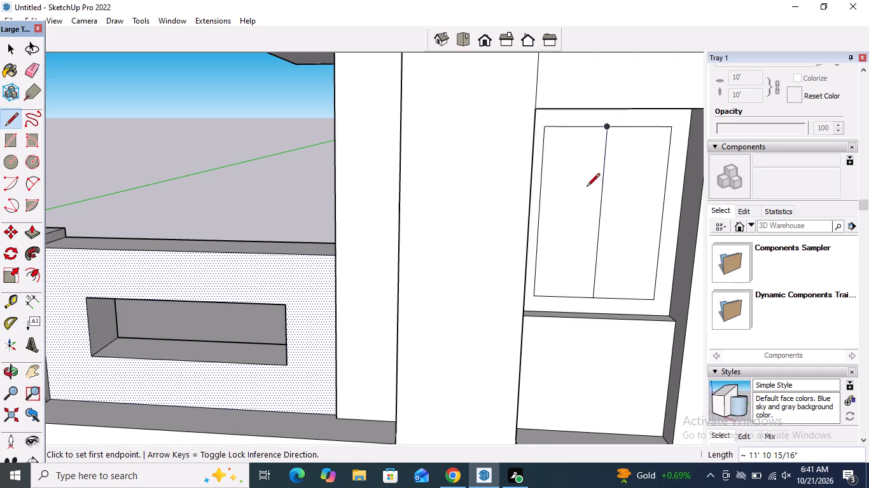
pyautogui.click(539, 214)
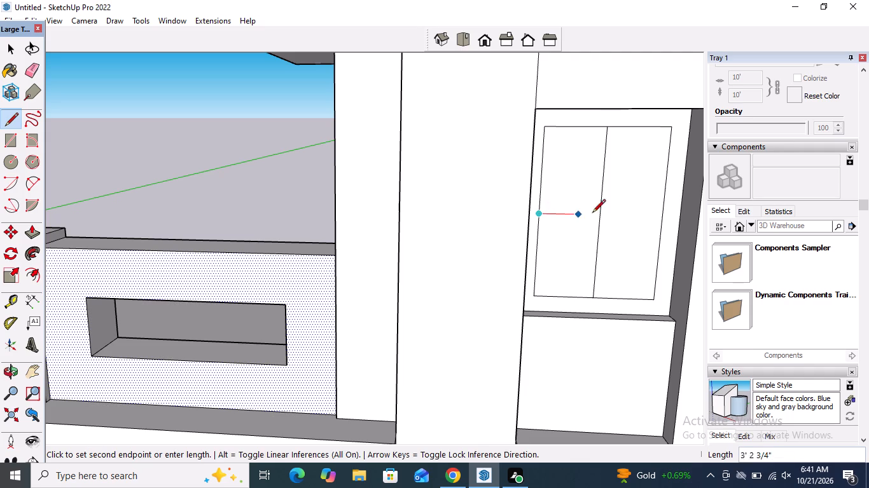
pyautogui.click(665, 218)
pyautogui.press('space')
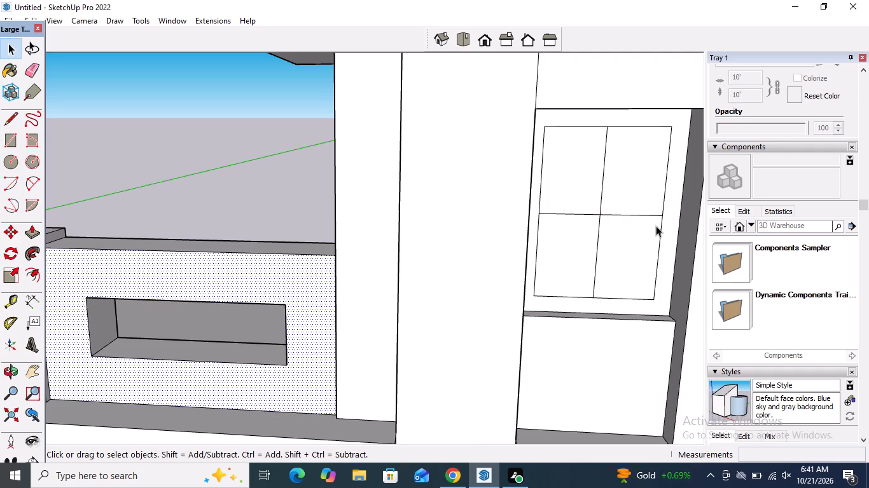
# Draw an 11' 9 3/4" by 10' 5 5/16" rectangle on the tall wall's ground-floor panel, against the projecting strip's edge.
pyautogui.scroll(-15, 636, 189)
pyautogui.moveTo(629, 189); pyautogui.dragTo(621, 169, button='middle')
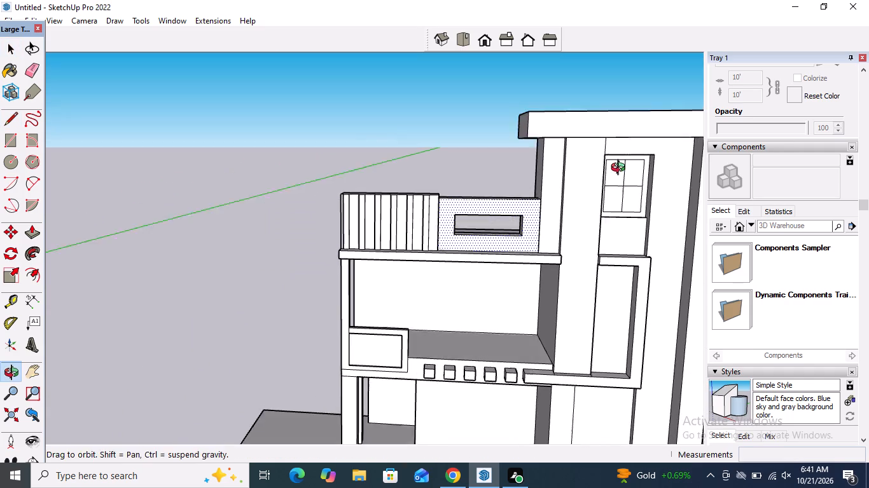
pyautogui.moveTo(621, 169); pyautogui.dragTo(617, 158, button='middle')
pyautogui.scroll(3, 622, 165)
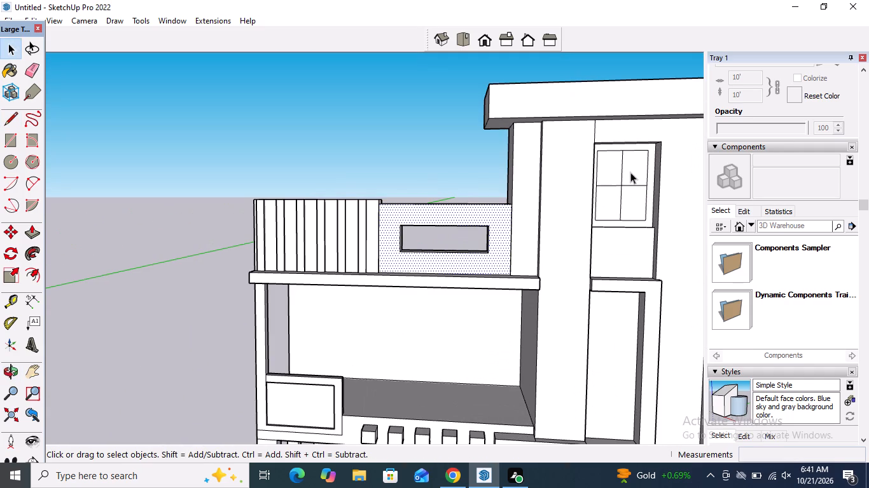
pyautogui.scroll(-8, 630, 172)
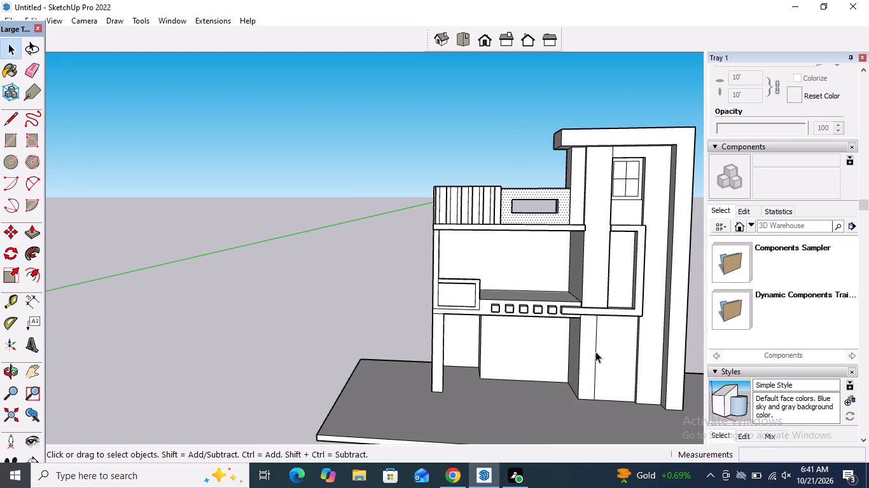
pyautogui.moveTo(601, 330); pyautogui.dragTo(537, 301, button='middle')
pyautogui.scroll(2, 647, 271)
pyautogui.scroll(-5, 646, 270)
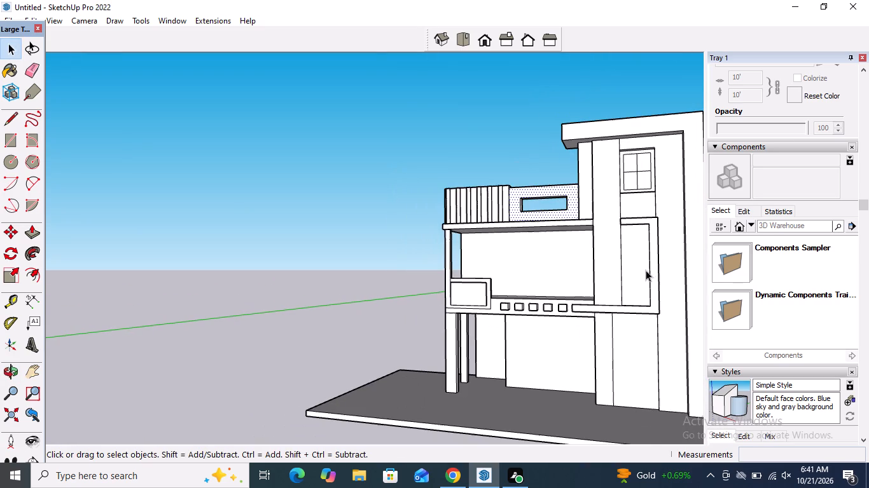
pyautogui.scroll(-3, 646, 269)
pyautogui.moveTo(645, 332); pyautogui.dragTo(678, 311, button='middle')
pyautogui.scroll(8, 626, 325)
pyautogui.moveTo(634, 327); pyautogui.dragTo(649, 368, button='middle')
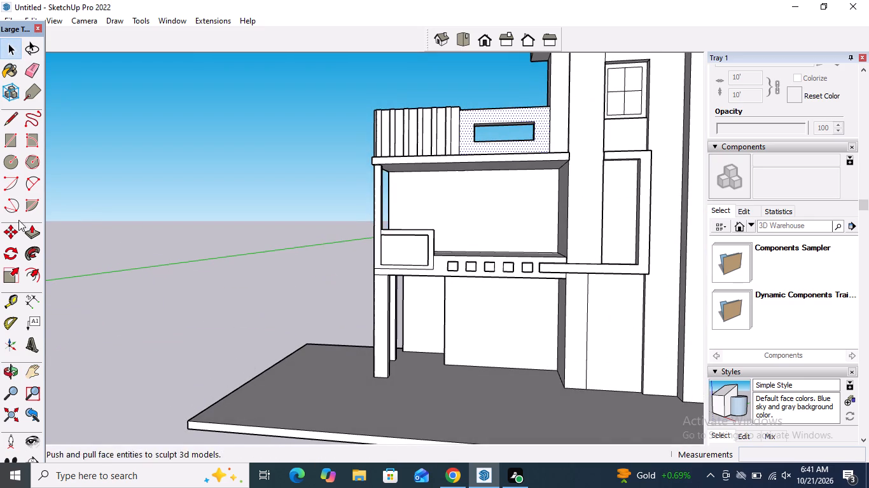
pyautogui.click(16, 147)
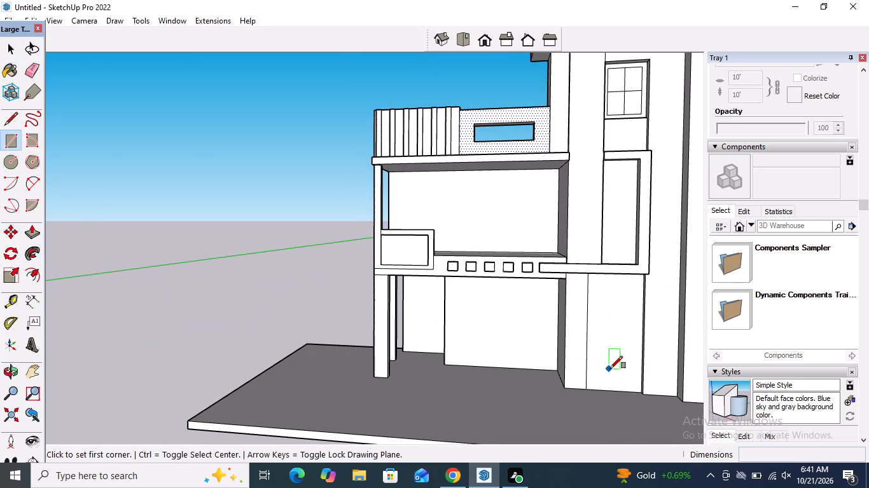
pyautogui.scroll(4, 610, 369)
pyautogui.moveTo(610, 369); pyautogui.dragTo(662, 364, button='middle')
pyautogui.scroll(4, 636, 278)
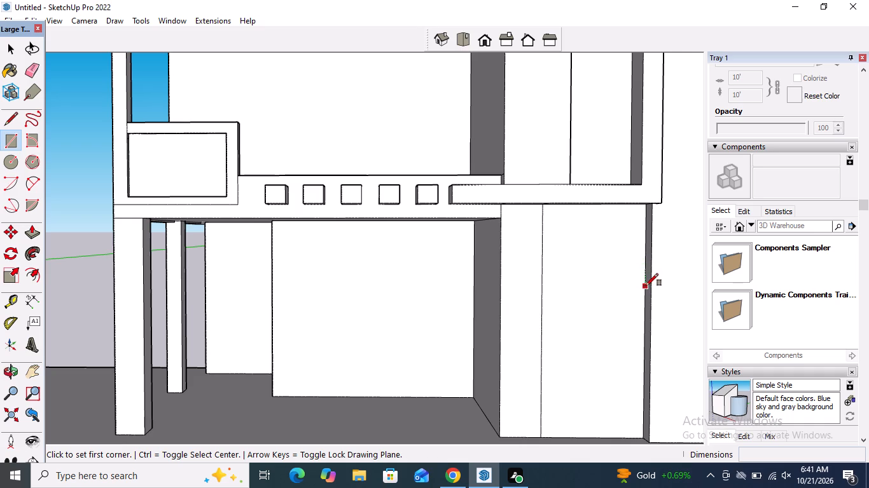
pyautogui.click(646, 286)
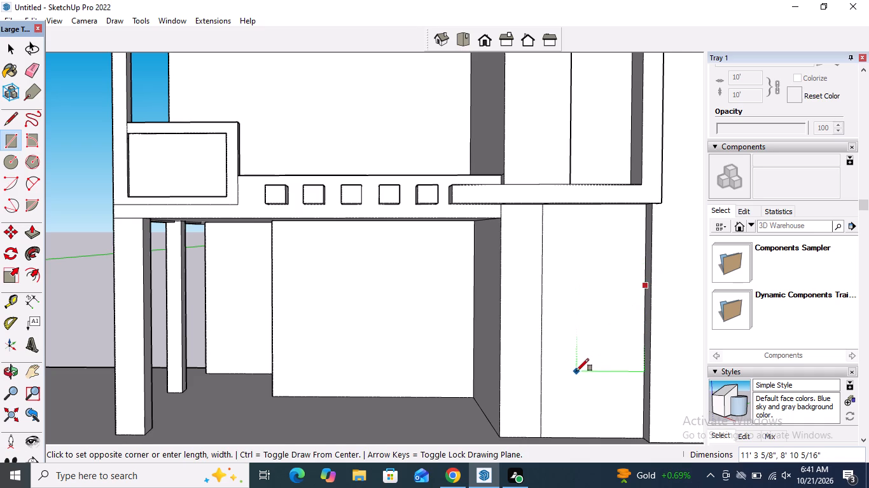
pyautogui.click(564, 375)
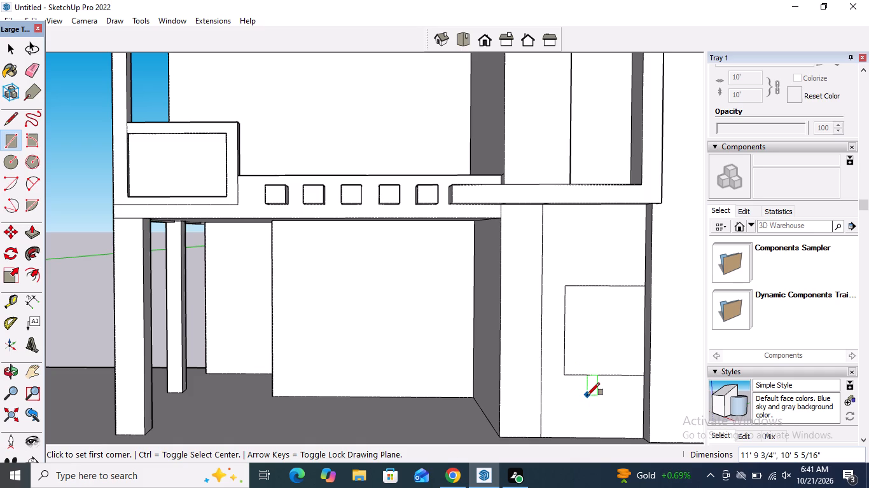
pyautogui.press('space')
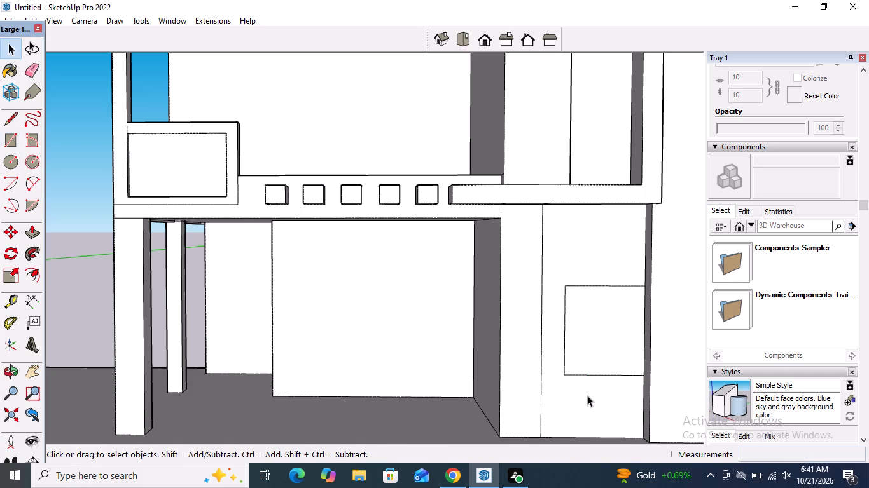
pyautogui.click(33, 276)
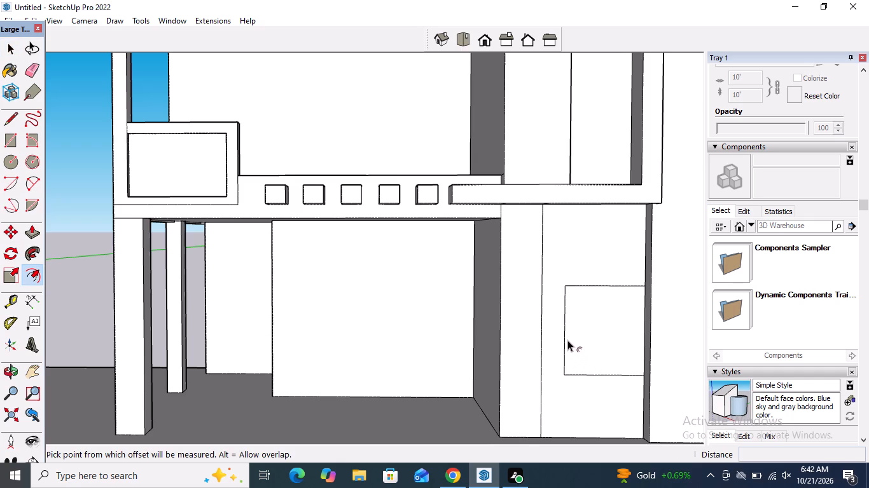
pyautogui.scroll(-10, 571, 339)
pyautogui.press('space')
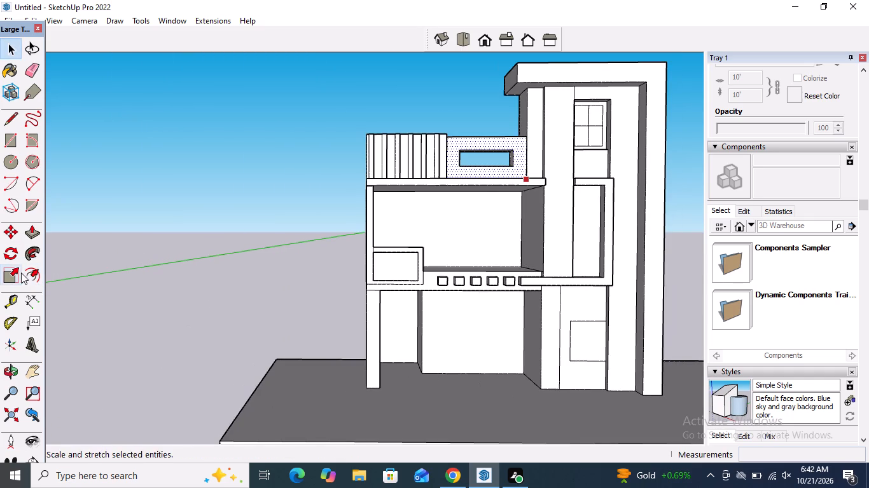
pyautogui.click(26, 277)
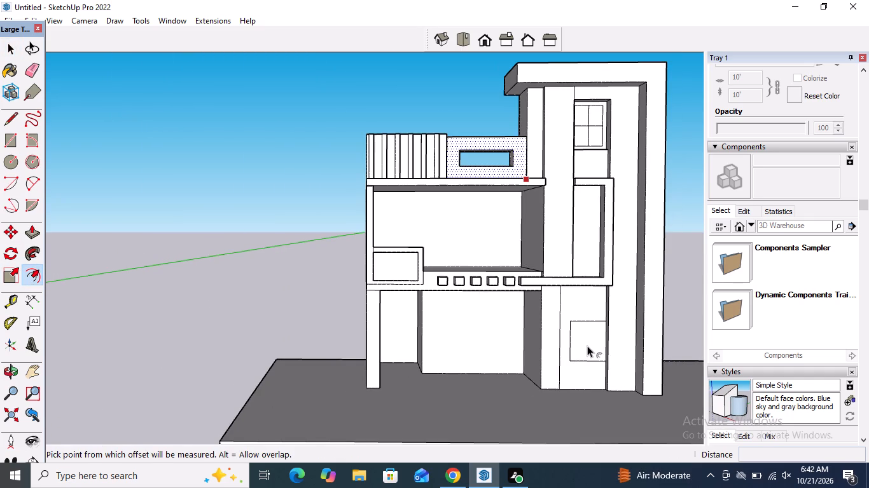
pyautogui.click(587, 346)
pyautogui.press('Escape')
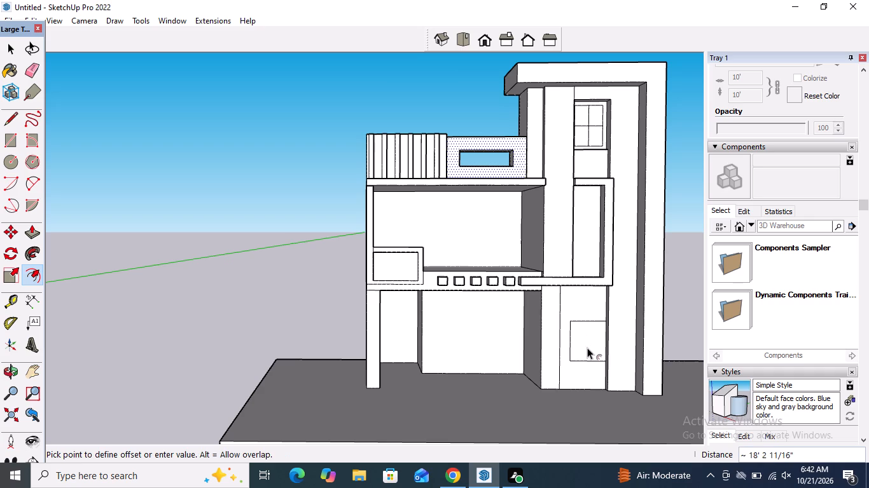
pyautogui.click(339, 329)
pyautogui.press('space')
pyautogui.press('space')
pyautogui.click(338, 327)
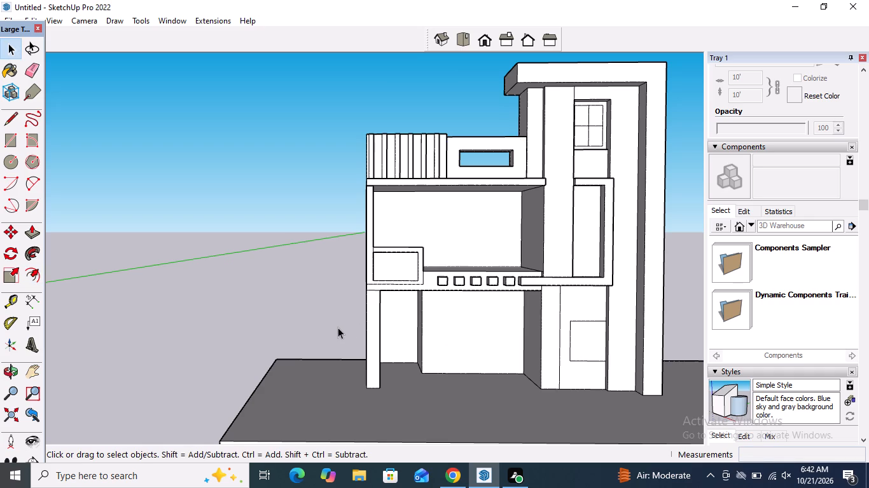
# Offset the edges of the tall wall's ground-floor rectangle inward by about 9 1/16" to outline a window frame.
pyautogui.click(30, 270)
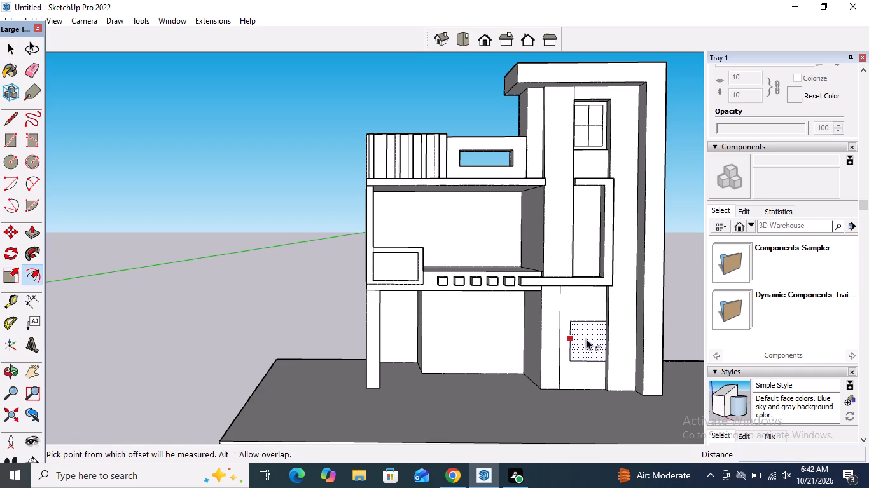
pyautogui.click(585, 339)
pyautogui.scroll(9, 588, 335)
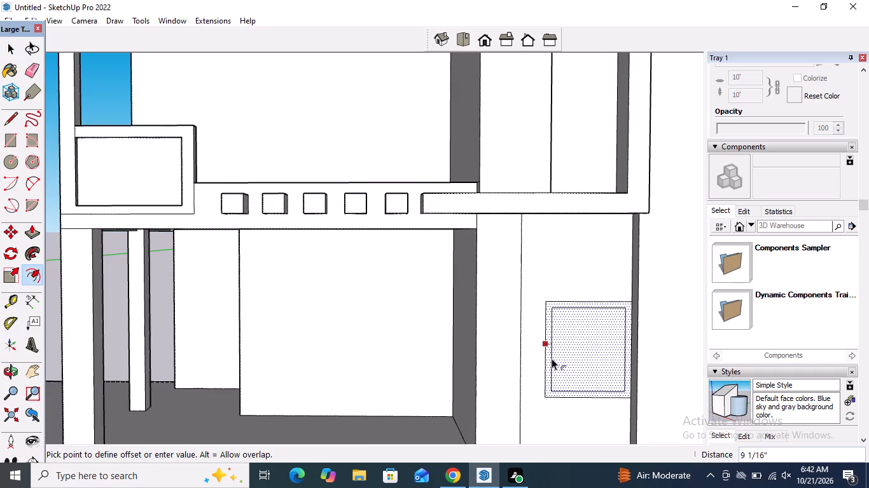
pyautogui.click(552, 359)
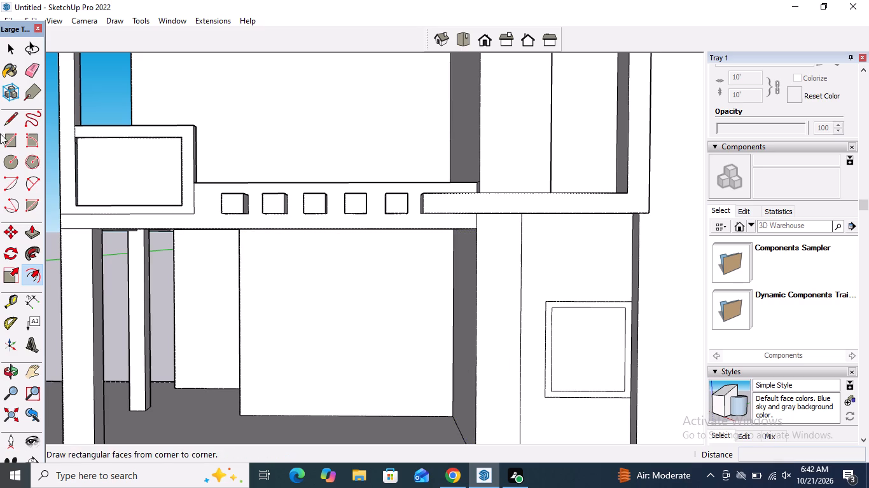
# Divide the ground-floor window into four panes with a vertical line about 10' 3 5/8" long and a horizontal line about 8' 11 3/16" long.
pyautogui.click(17, 126)
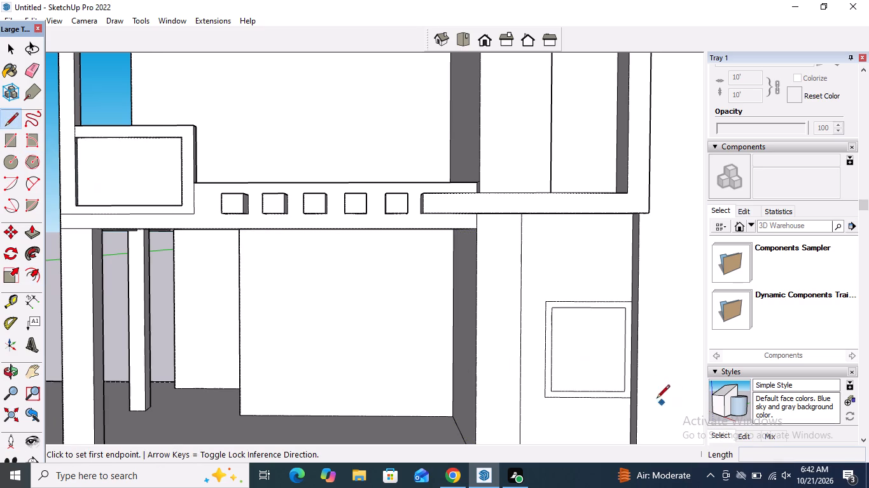
pyautogui.click(586, 391)
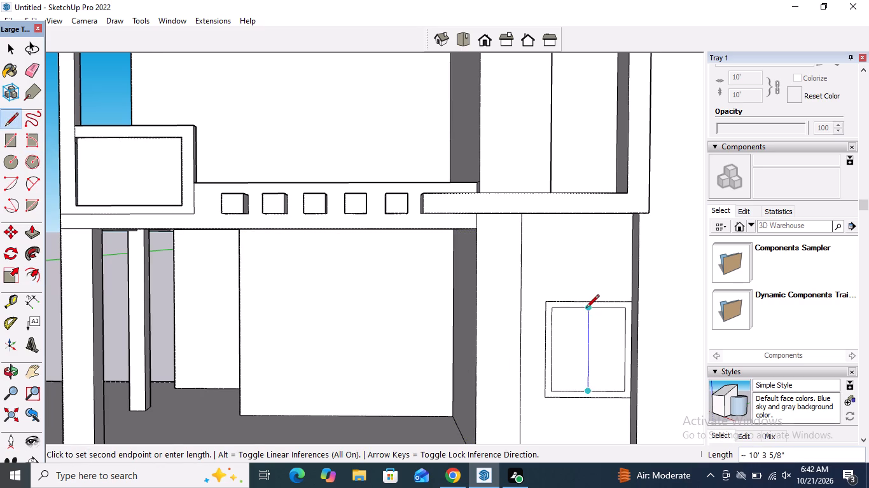
pyautogui.click(586, 309)
pyautogui.moveTo(554, 348); pyautogui.dragTo(561, 348)
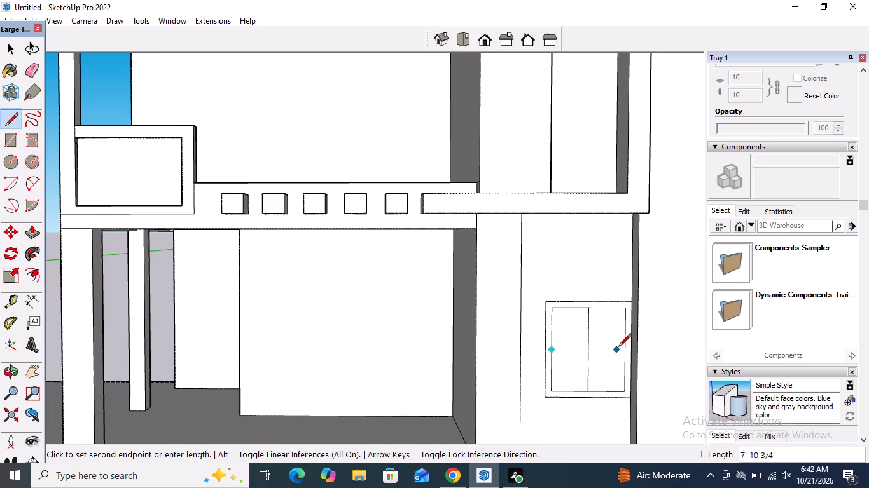
pyautogui.click(623, 346)
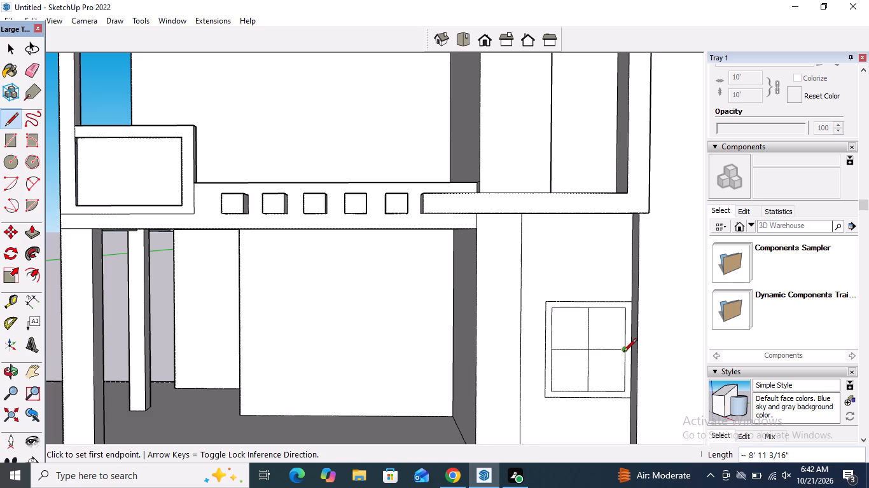
pyautogui.press('space')
# Draw a 5 3/4" by 4 1/2" rectangle near the top of the framed balcony panel's inner side face.
pyautogui.scroll(-4, 602, 333)
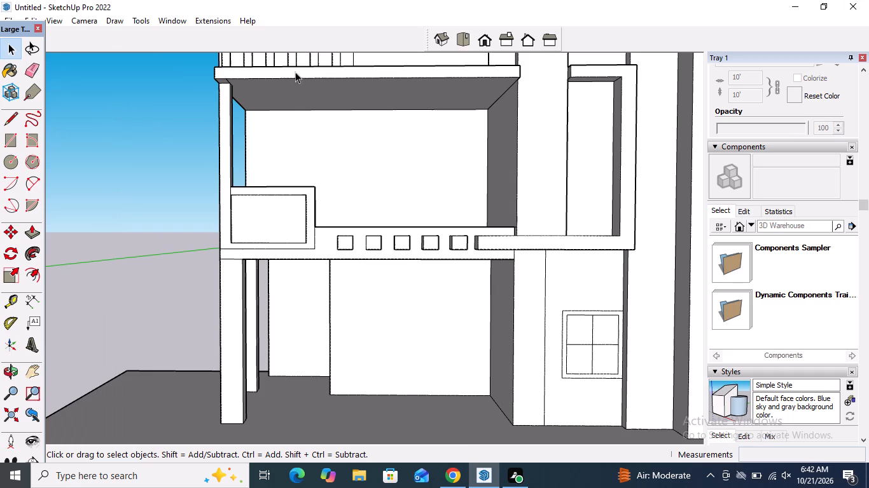
pyautogui.scroll(-2, 332, 199)
pyautogui.moveTo(342, 193); pyautogui.dragTo(319, 230, button='middle')
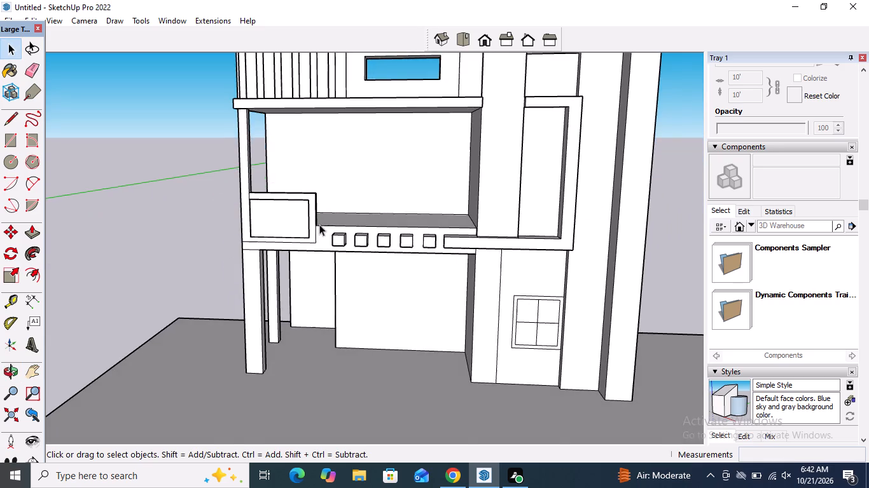
pyautogui.scroll(9, 321, 217)
pyautogui.moveTo(321, 210); pyautogui.dragTo(218, 217, button='middle')
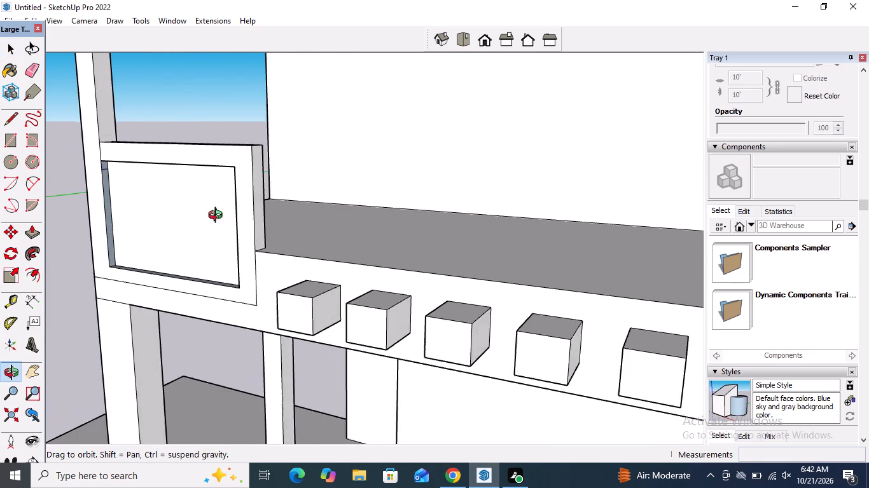
pyautogui.moveTo(218, 217); pyautogui.dragTo(195, 217, button='middle')
pyautogui.scroll(4, 247, 186)
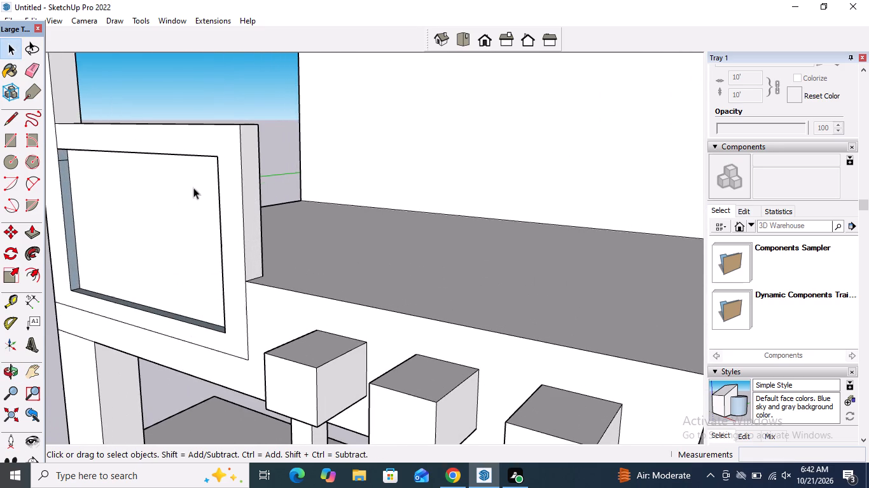
pyautogui.click(15, 138)
pyautogui.scroll(8, 255, 128)
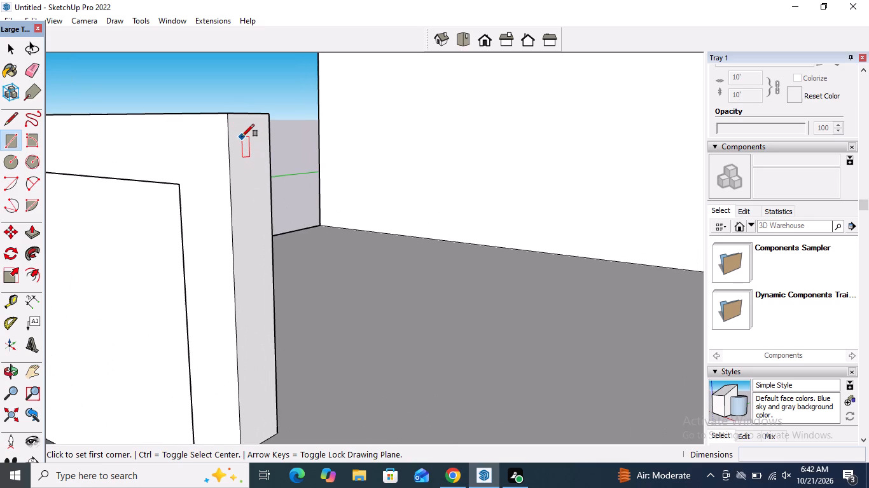
pyautogui.click(241, 136)
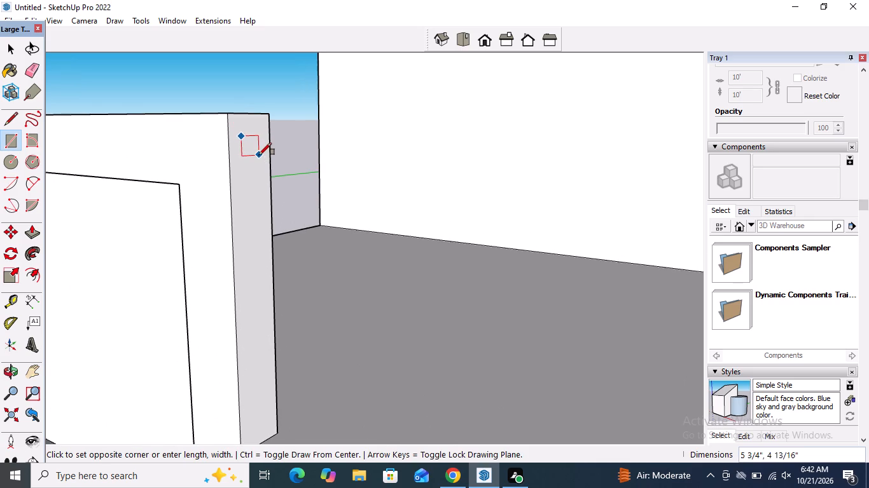
pyautogui.click(259, 154)
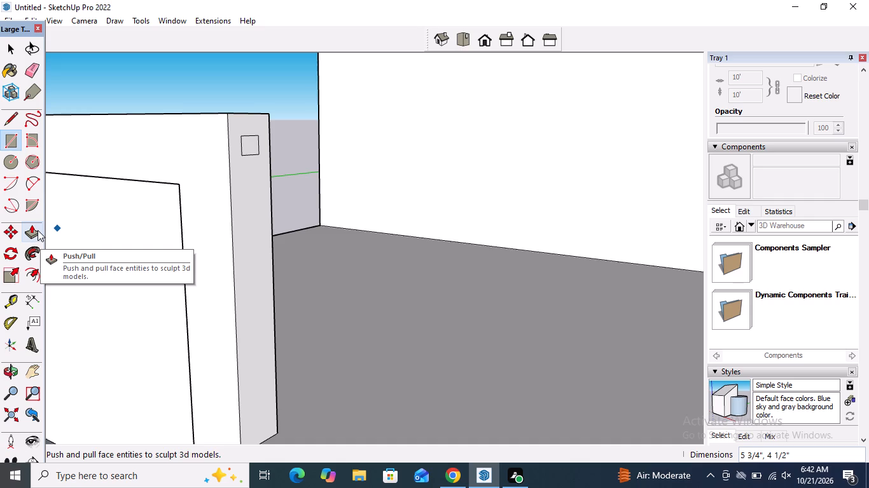
# Pull the small rectangle out about 34' 8 3/4" along the balcony to form a handrail reaching the tall wall.
pyautogui.click(38, 229)
pyautogui.click(249, 138)
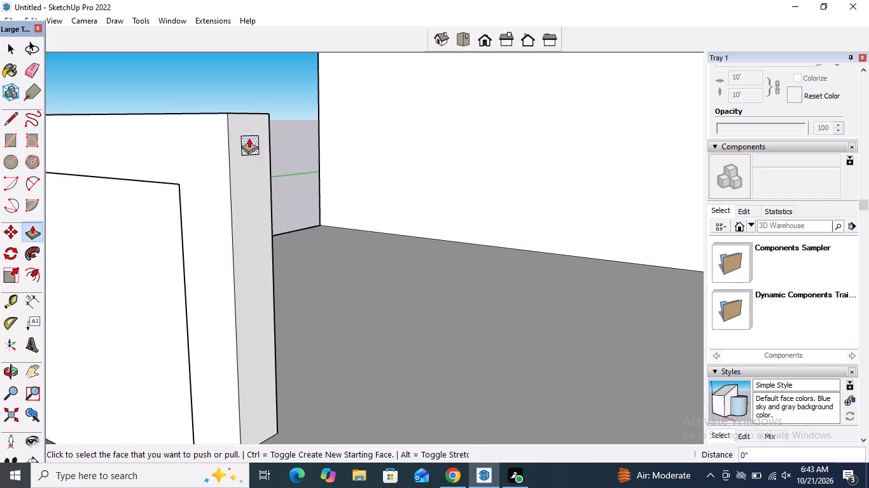
pyautogui.scroll(-14, 313, 157)
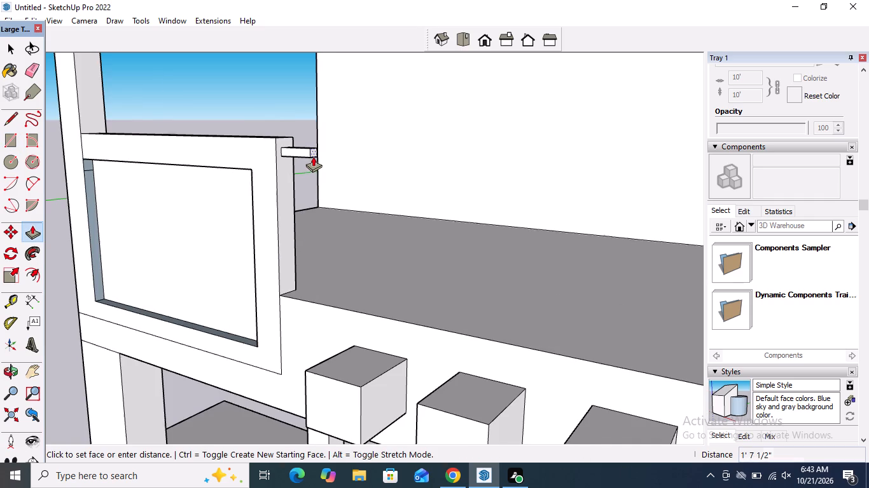
pyautogui.moveTo(313, 156); pyautogui.dragTo(620, 168, button='middle')
pyautogui.scroll(-4, 637, 152)
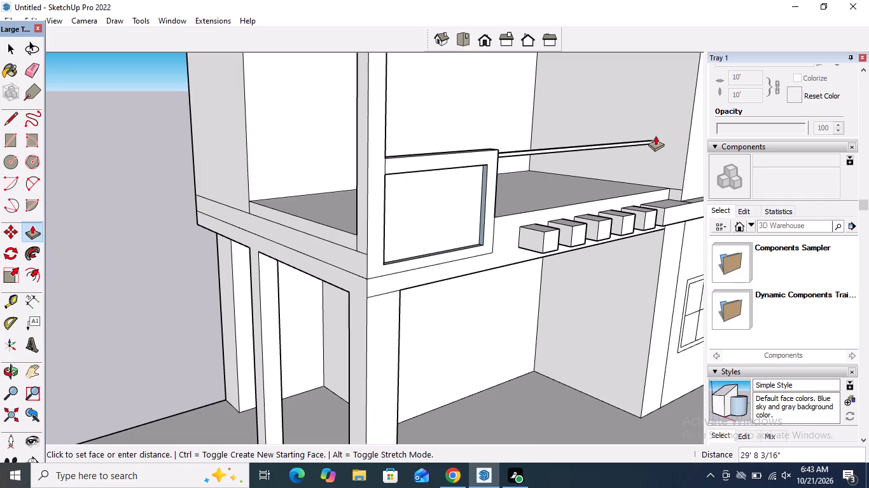
pyautogui.click(671, 118)
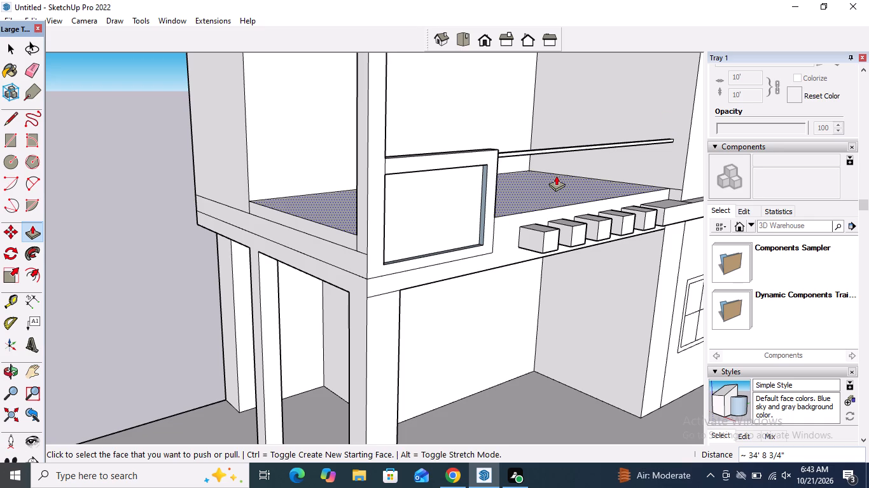
pyautogui.press('space')
# Draw two closely spaced 5 3/4" lines across the handrail's underside to outline a small post profile.
pyautogui.scroll(4, 556, 175)
pyautogui.moveTo(556, 177); pyautogui.dragTo(375, 58, button='middle')
pyautogui.scroll(1, 556, 177)
pyautogui.scroll(-9, 374, 79)
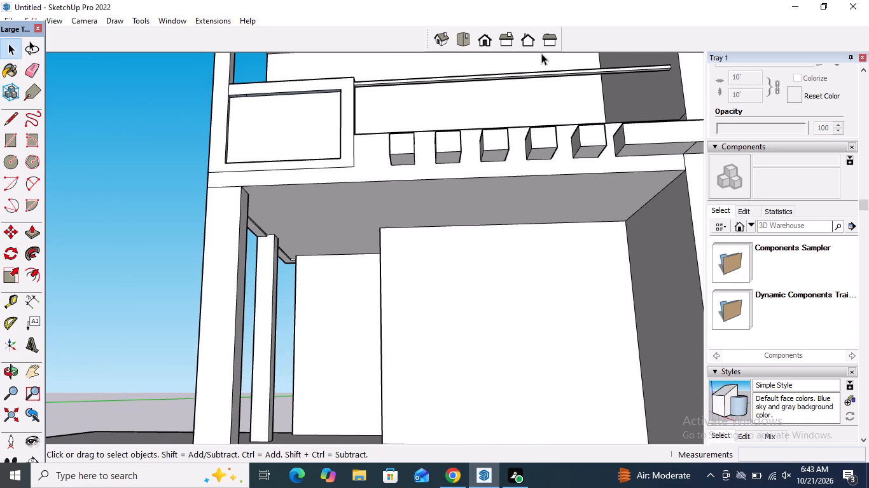
pyautogui.scroll(1, 541, 57)
pyautogui.click(11, 117)
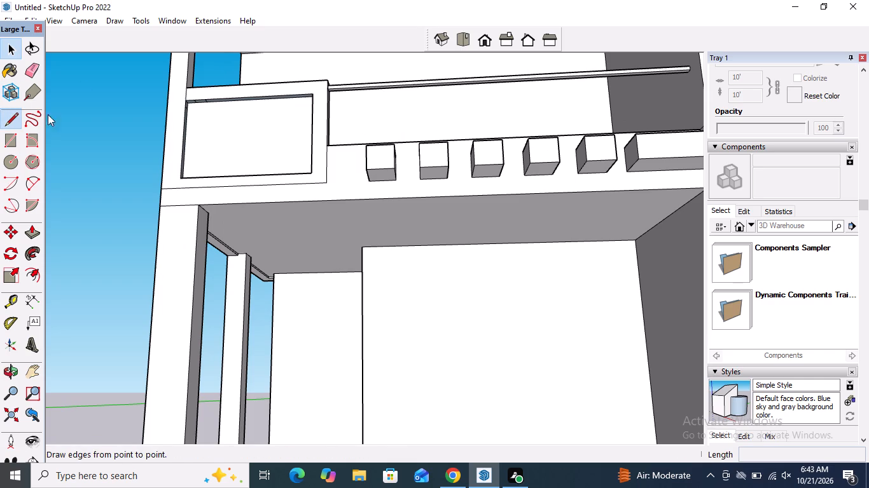
pyautogui.scroll(10, 365, 90)
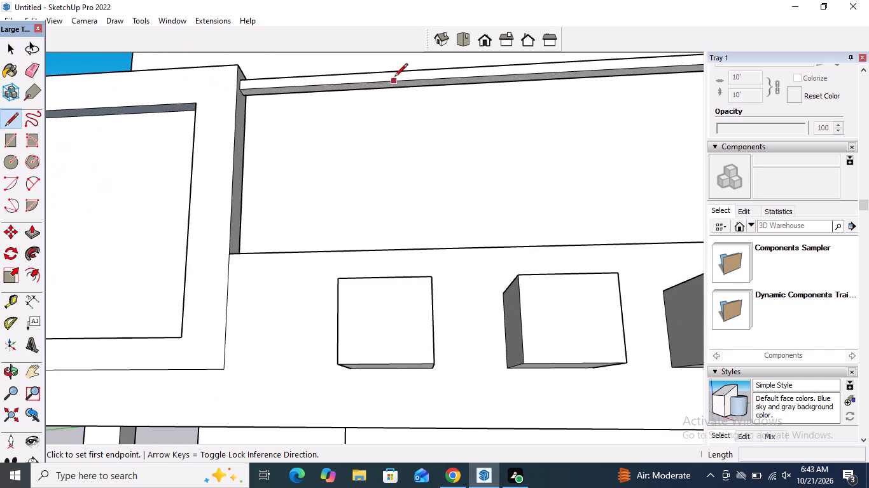
pyautogui.moveTo(394, 74); pyautogui.dragTo(396, 50, button='middle')
pyautogui.scroll(-6, 353, 184)
pyautogui.scroll(2, 438, 140)
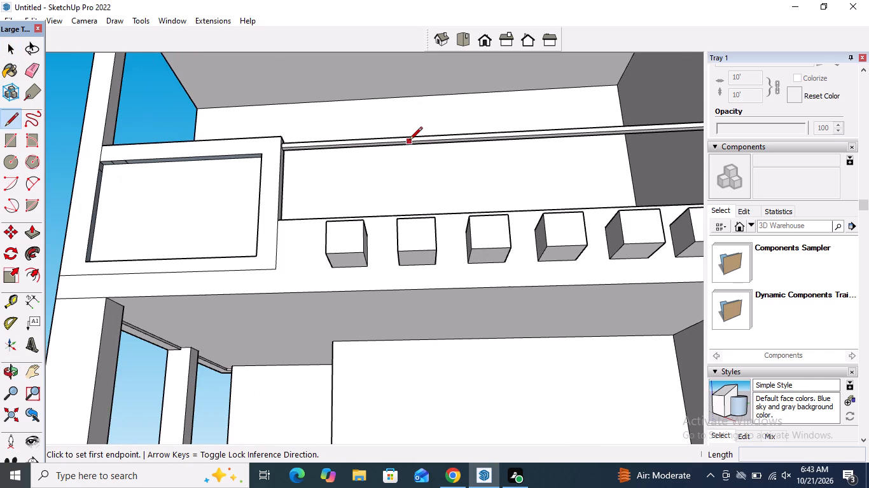
pyautogui.scroll(8, 404, 142)
pyautogui.click(399, 143)
pyautogui.click(400, 151)
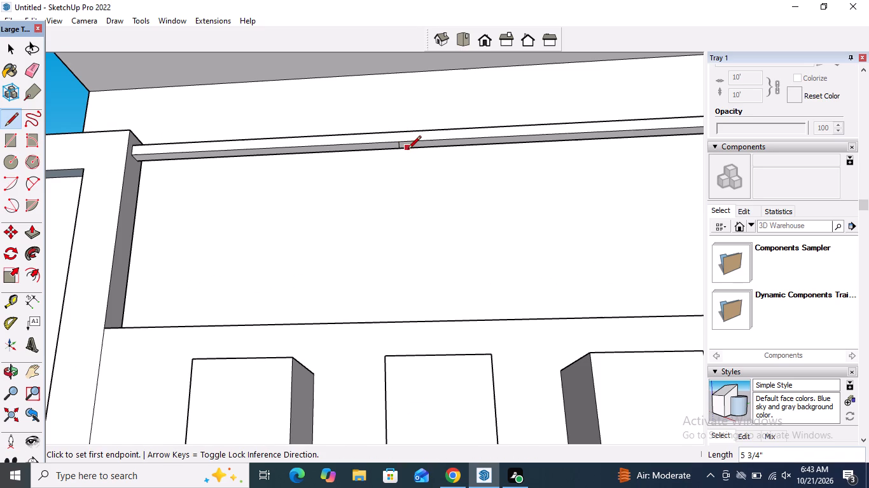
pyautogui.click(410, 147)
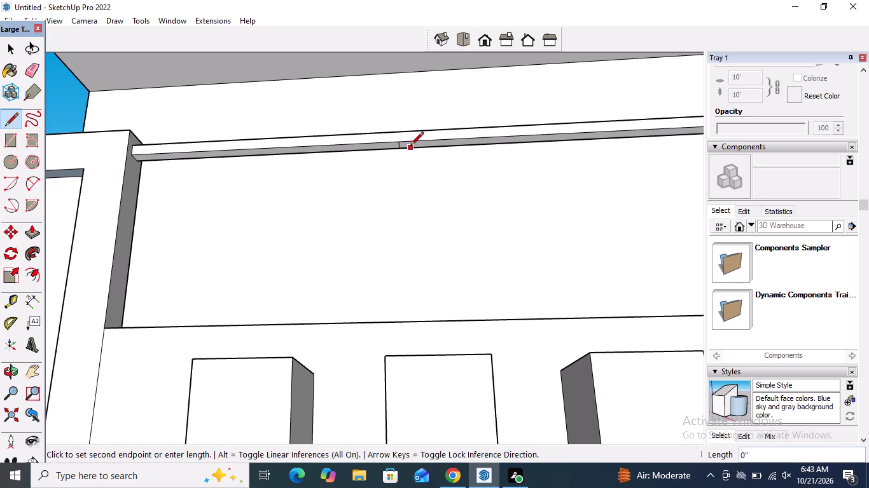
pyautogui.click(410, 144)
pyautogui.scroll(-4, 383, 146)
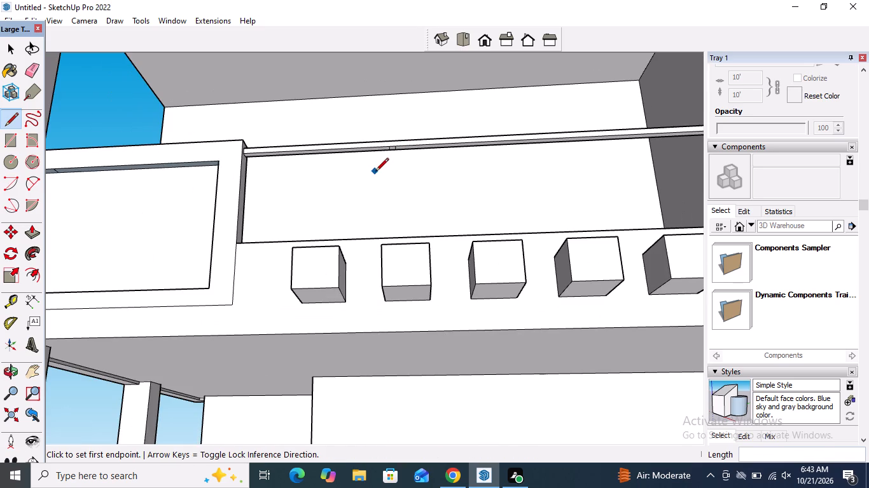
pyautogui.press('space')
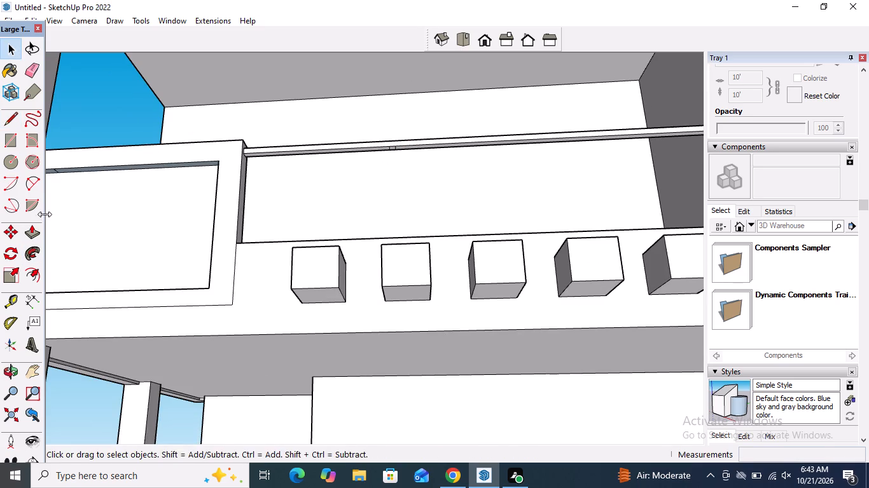
# Pull the small post profile down about 6' 3" from the handrail to the balcony's edge.
pyautogui.click(37, 231)
pyautogui.scroll(4, 450, 114)
pyautogui.scroll(3, 386, 170)
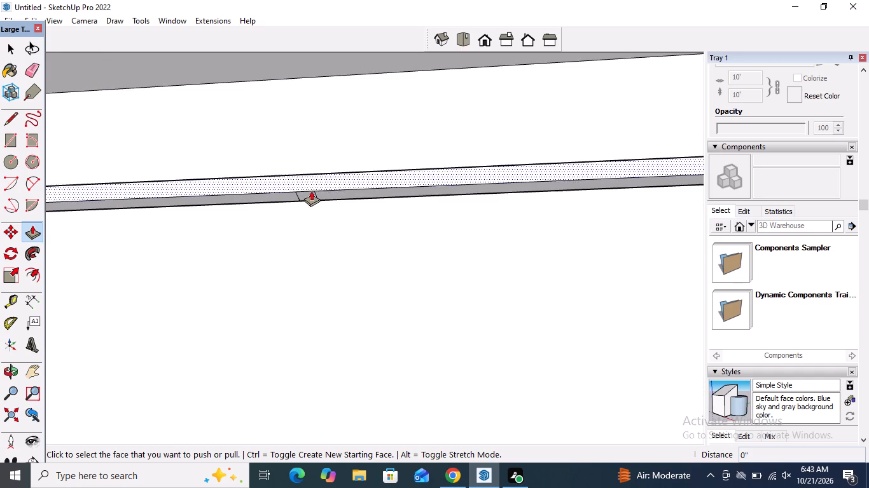
pyautogui.click(306, 195)
pyautogui.scroll(-2, 299, 243)
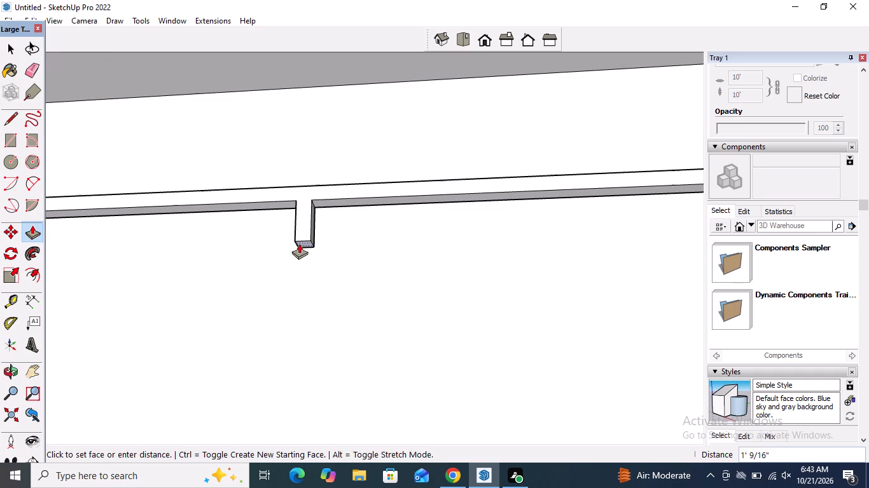
pyautogui.scroll(-15, 299, 243)
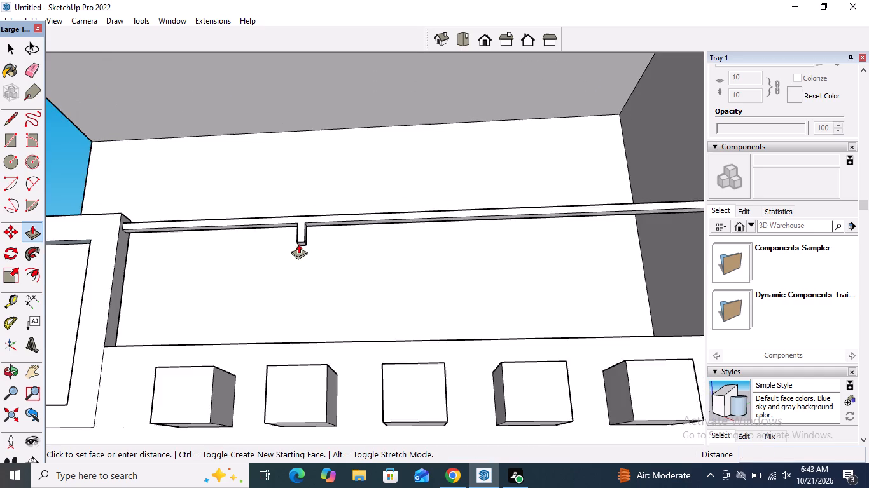
pyautogui.moveTo(298, 243); pyautogui.dragTo(282, 384, button='middle')
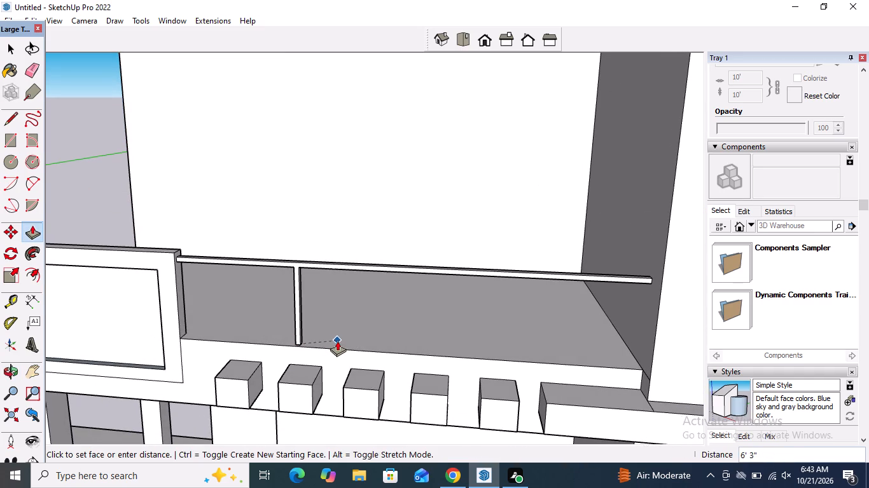
pyautogui.click(339, 341)
pyautogui.moveTo(412, 337); pyautogui.dragTo(469, 262, button='middle')
pyautogui.press('space')
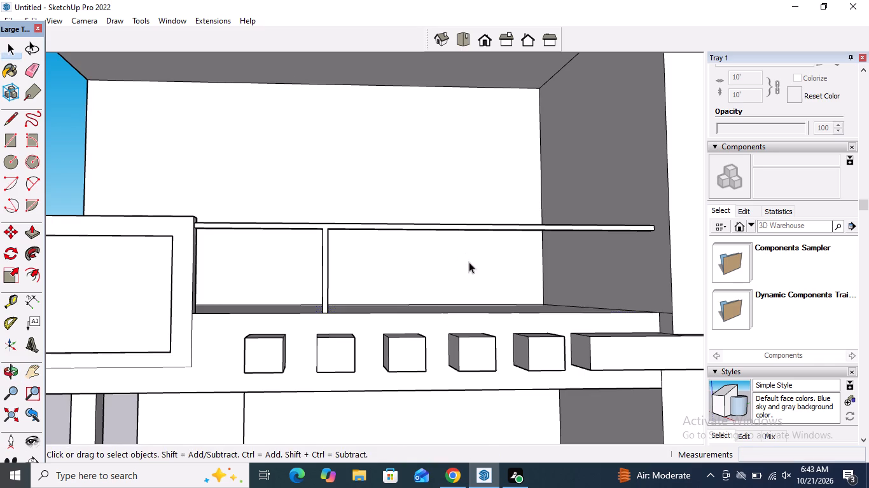
# Copy the post's two vertical edges about 9' 3" along the handrail, and copy them once more towards the tall wall.
pyautogui.moveTo(516, 236); pyautogui.dragTo(518, 204, button='middle')
pyautogui.scroll(4, 330, 233)
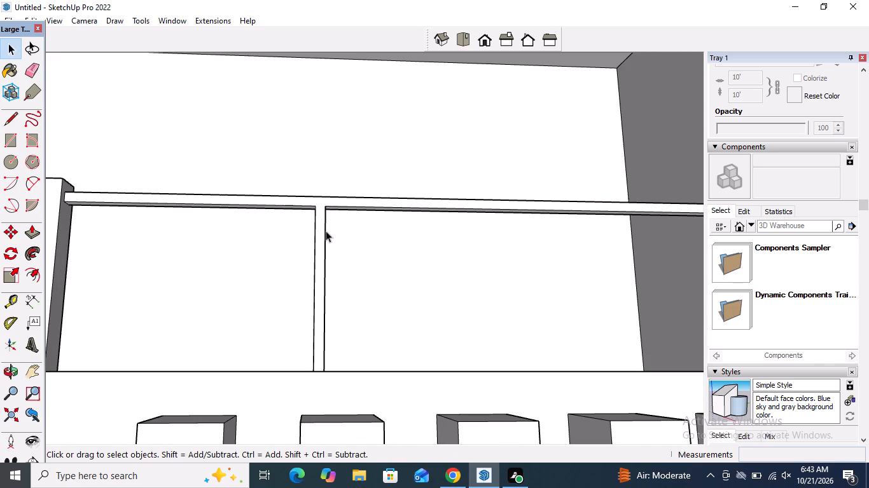
pyautogui.click(324, 233)
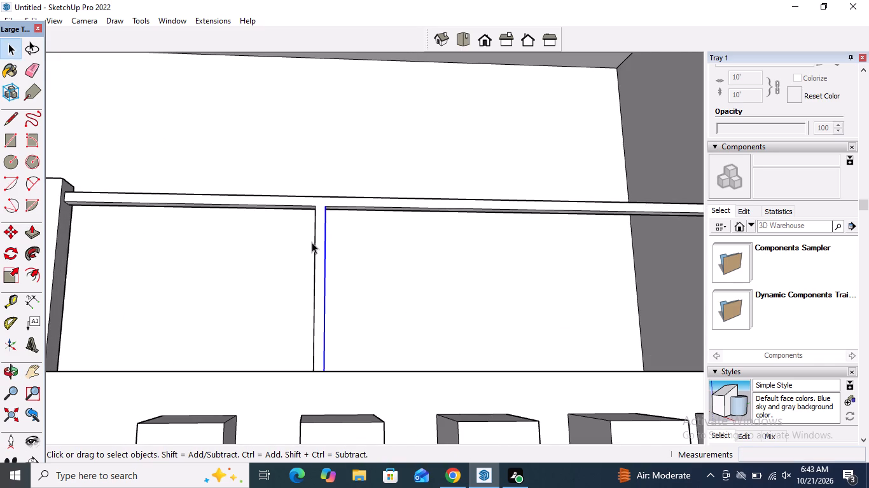
pyautogui.keyDown('ctrl'); pyautogui.click(314, 250); pyautogui.keyUp('ctrl')
pyautogui.click(7, 233)
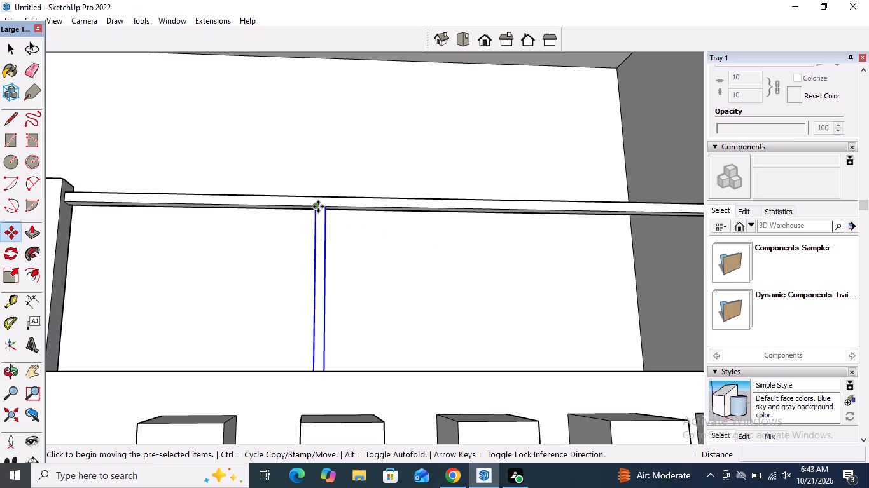
pyautogui.moveTo(318, 207); pyautogui.dragTo(331, 207)
pyautogui.scroll(-5, 312, 209)
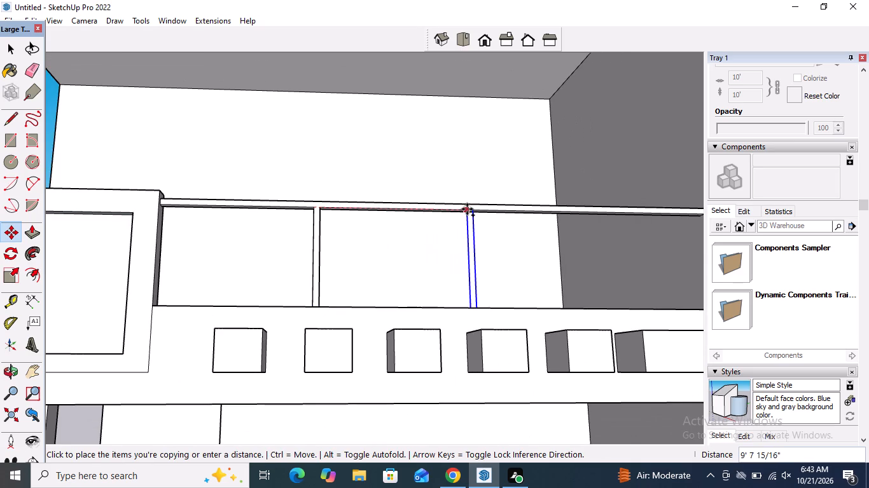
pyautogui.scroll(-3, 467, 209)
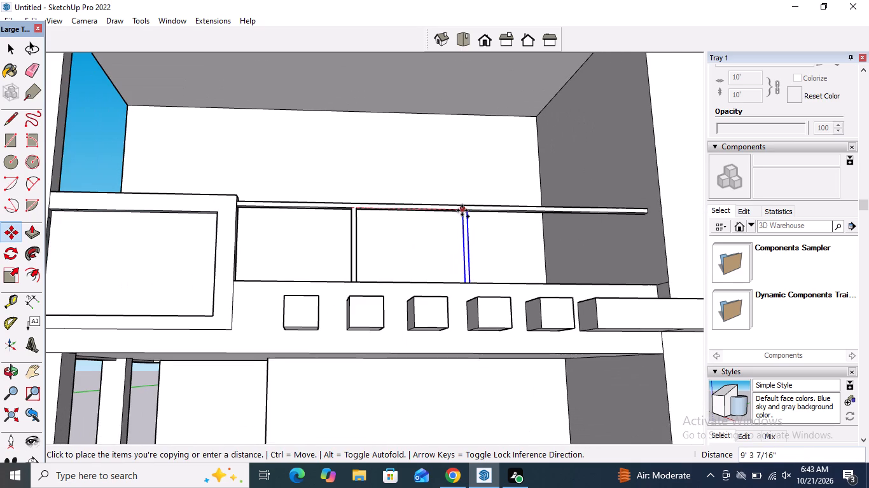
pyautogui.click(462, 210)
pyautogui.click(461, 213)
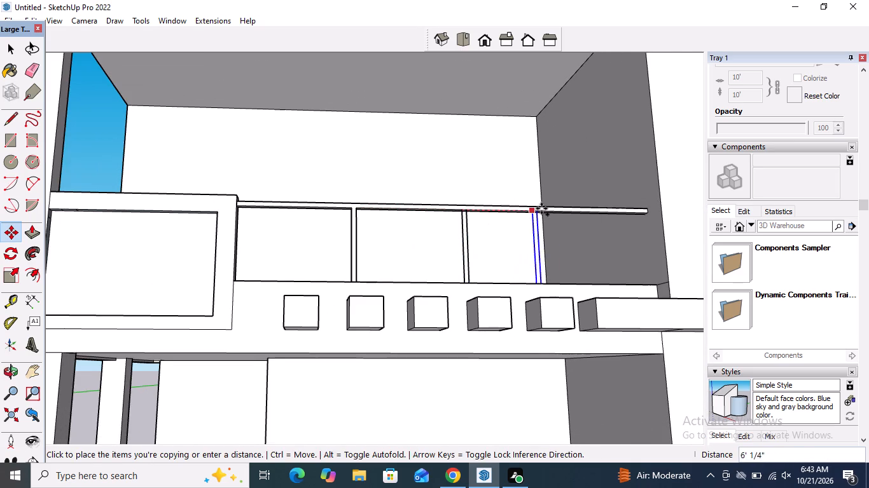
pyautogui.click(552, 210)
pyautogui.press('space')
# Draw a short line joining the lower ends of the copied edges nearest the tall wall to close the post face.
pyautogui.scroll(-5, 507, 250)
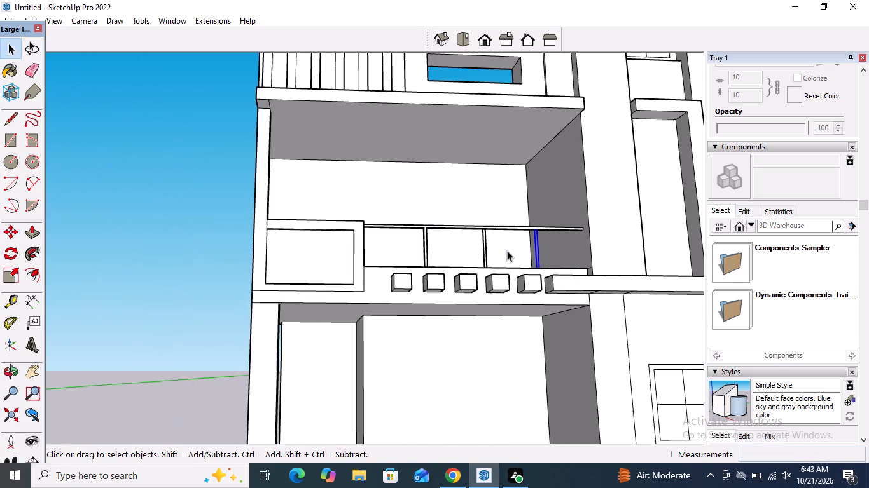
pyautogui.moveTo(477, 243); pyautogui.dragTo(868, 376, button='middle')
pyautogui.scroll(5, 321, 214)
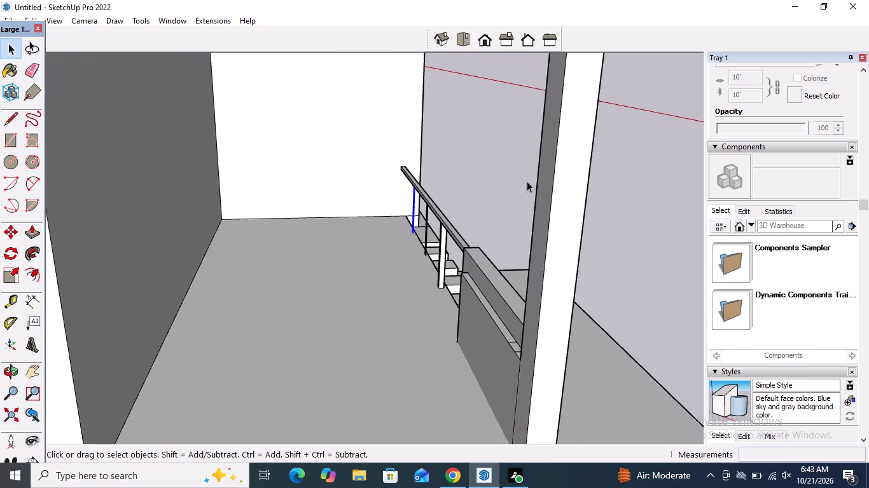
pyautogui.click(527, 175)
pyautogui.moveTo(400, 230); pyautogui.dragTo(529, 239, button='middle')
pyautogui.moveTo(408, 240); pyautogui.dragTo(373, 244, button='middle')
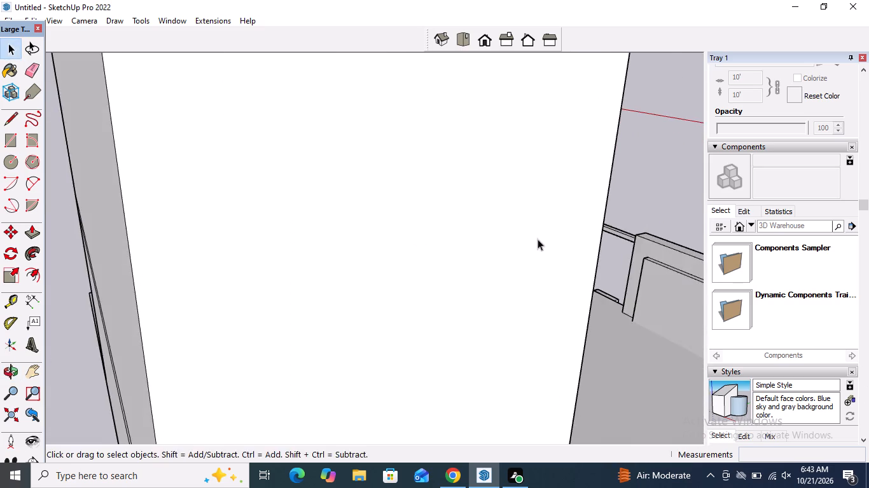
pyautogui.moveTo(387, 252); pyautogui.dragTo(320, 247, button='middle')
pyautogui.scroll(-10, 204, 220)
pyautogui.scroll(4, 513, 207)
pyautogui.scroll(1, 410, 252)
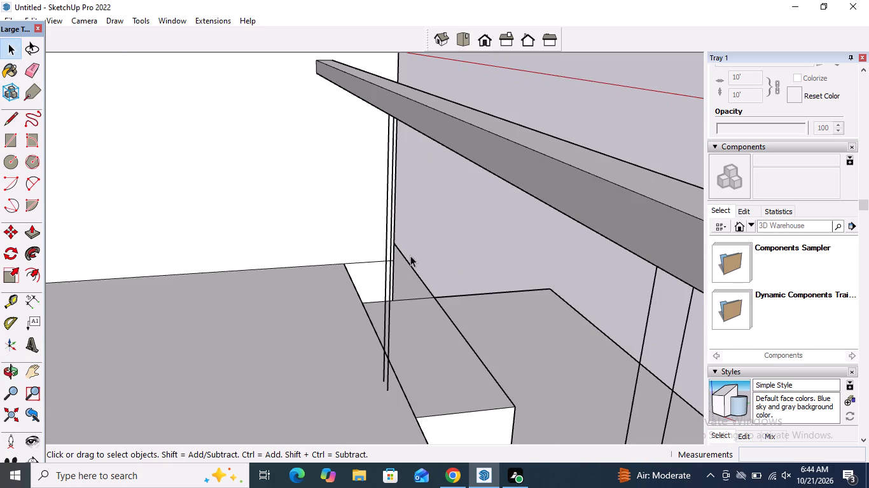
pyautogui.moveTo(417, 250); pyautogui.dragTo(415, 229, button='middle')
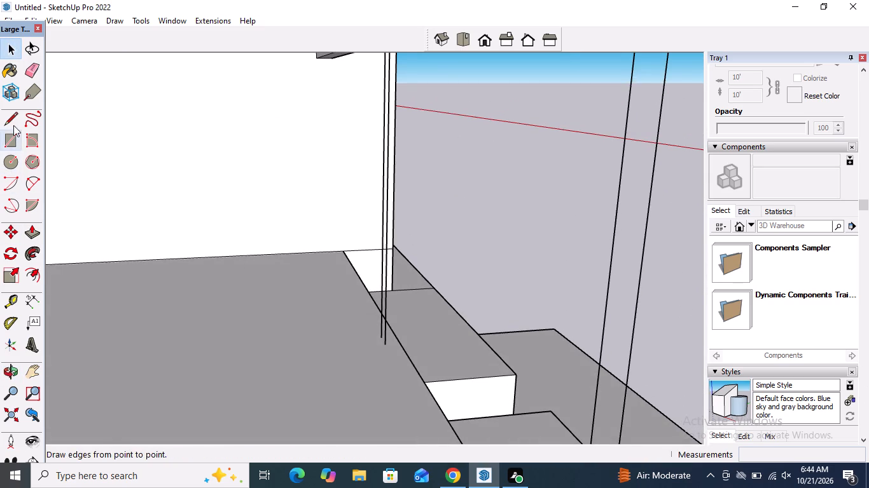
pyautogui.click(13, 119)
pyautogui.scroll(3, 414, 348)
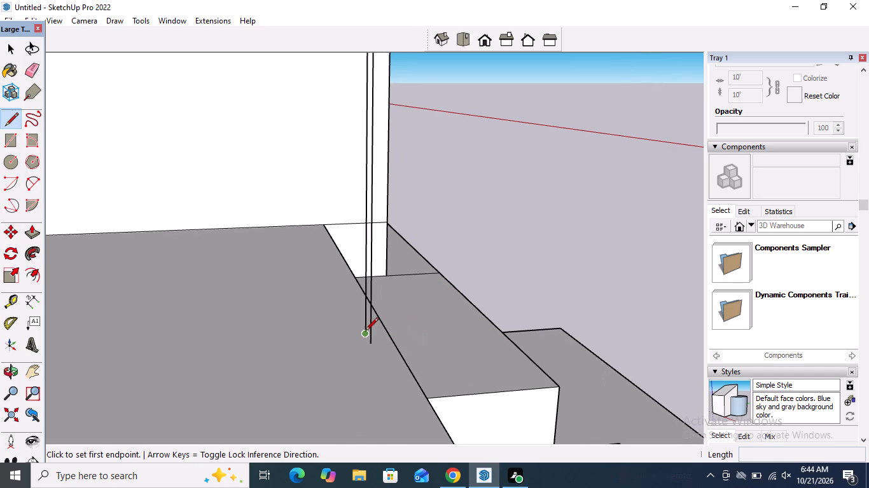
pyautogui.click(365, 332)
pyautogui.click(367, 342)
# Draw a line of about 4 9/16" joining the lower ends of the middle post's edges to close its face.
pyautogui.scroll(-9, 370, 356)
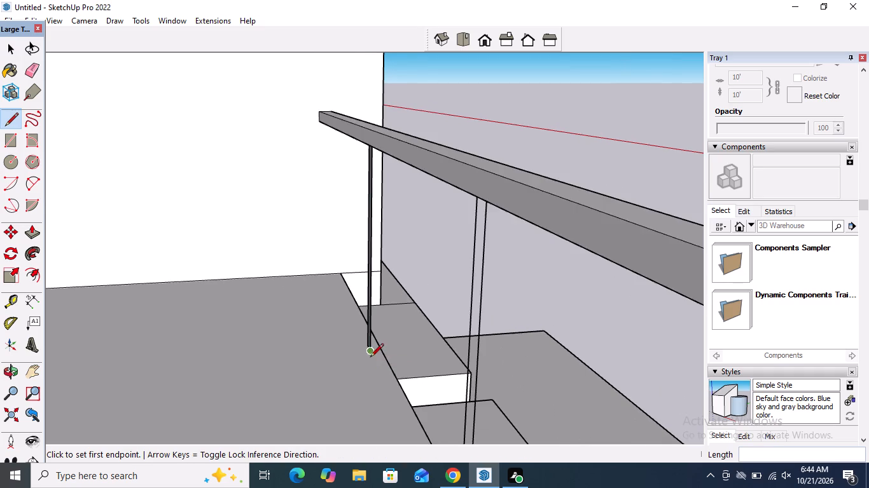
pyautogui.scroll(-5, 386, 333)
pyautogui.scroll(12, 408, 424)
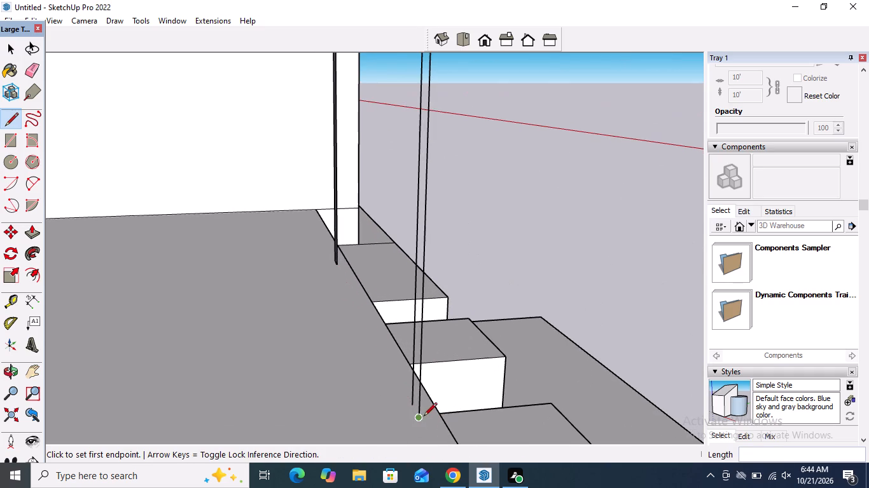
pyautogui.click(421, 418)
pyautogui.click(412, 403)
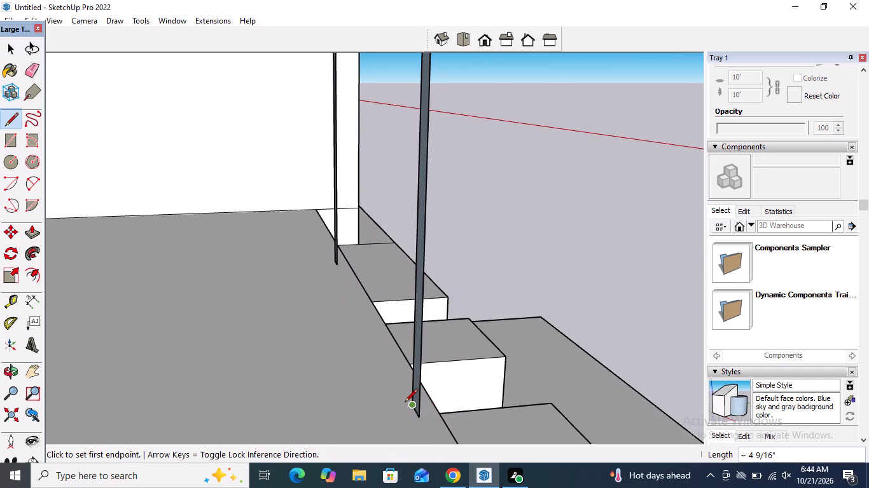
pyautogui.press('space')
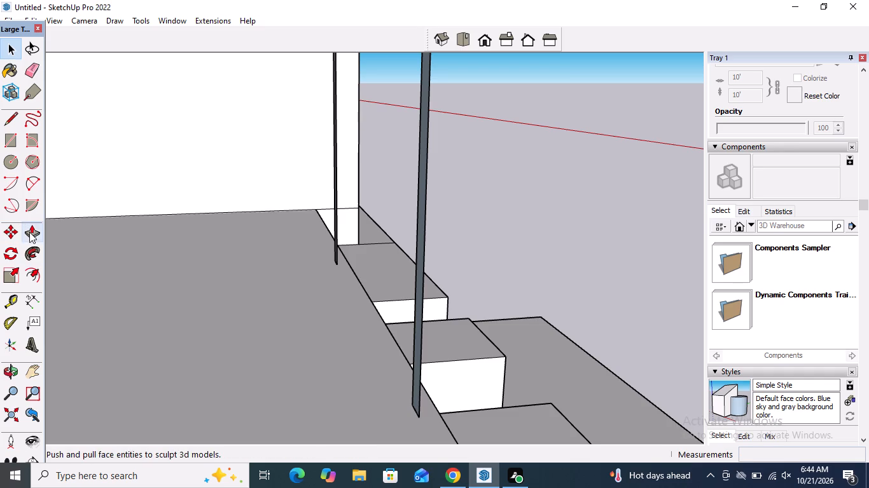
# Pull the middle post's face about 2 7/16" to give the post thickness.
pyautogui.click(29, 231)
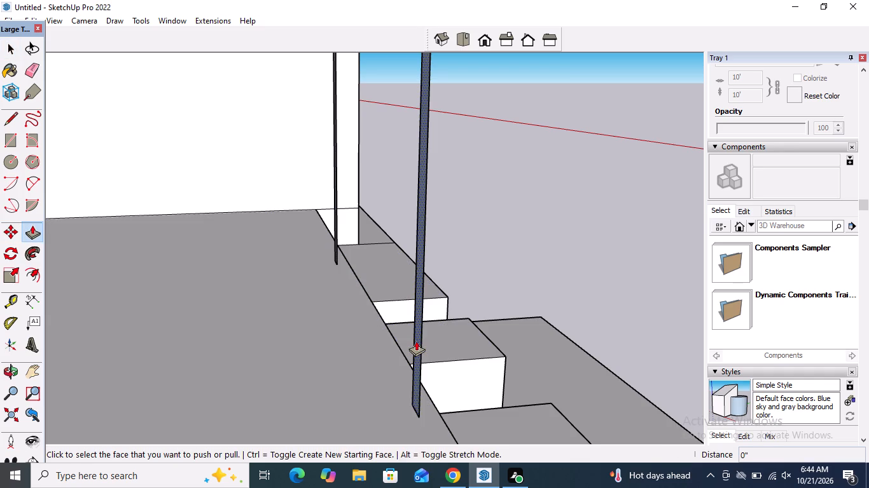
pyautogui.click(416, 340)
pyautogui.click(403, 348)
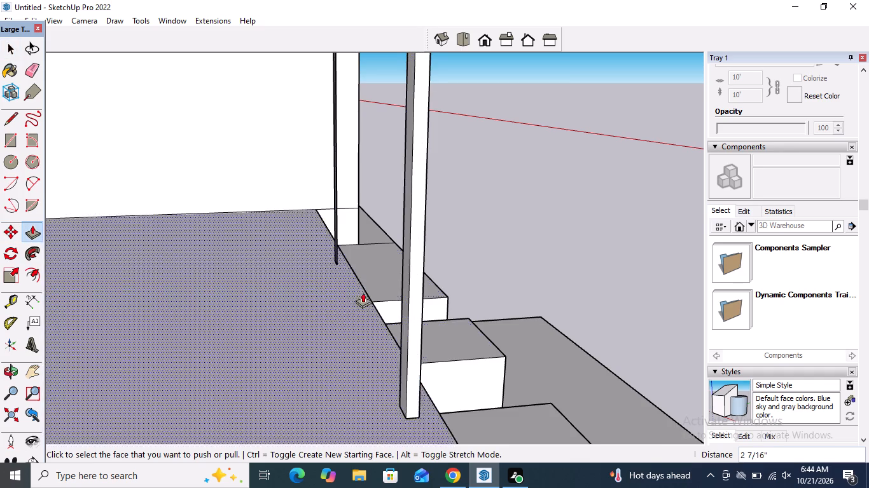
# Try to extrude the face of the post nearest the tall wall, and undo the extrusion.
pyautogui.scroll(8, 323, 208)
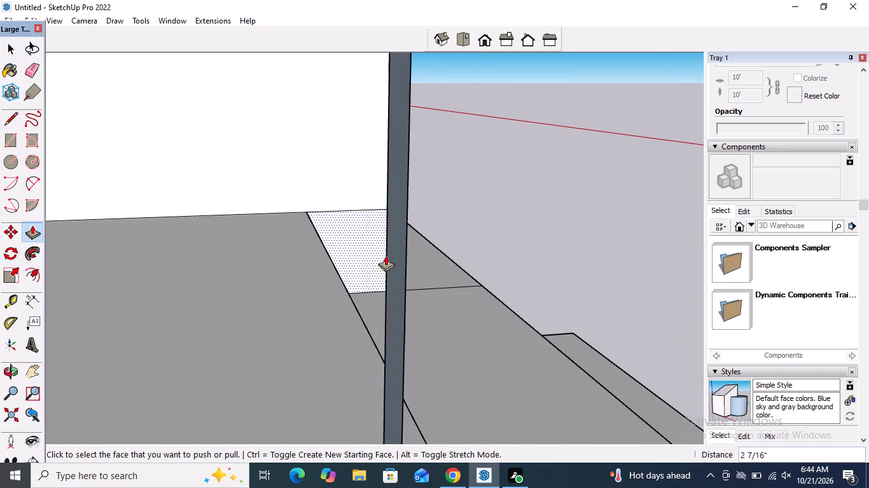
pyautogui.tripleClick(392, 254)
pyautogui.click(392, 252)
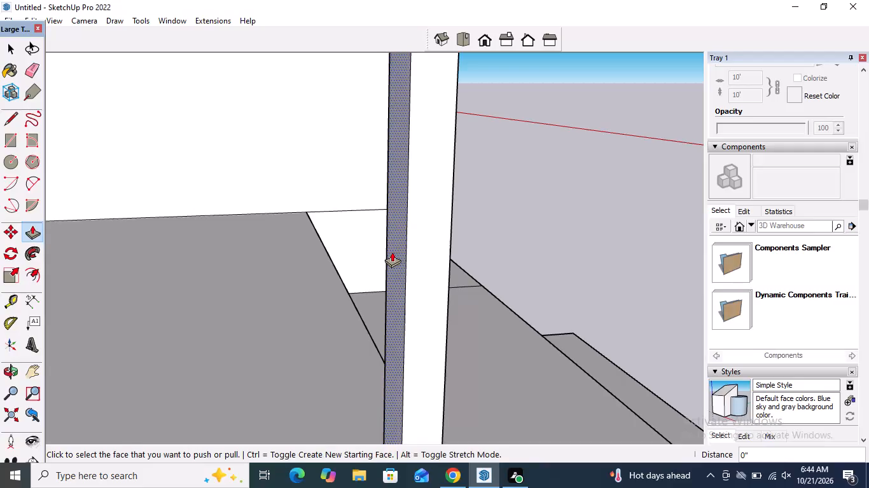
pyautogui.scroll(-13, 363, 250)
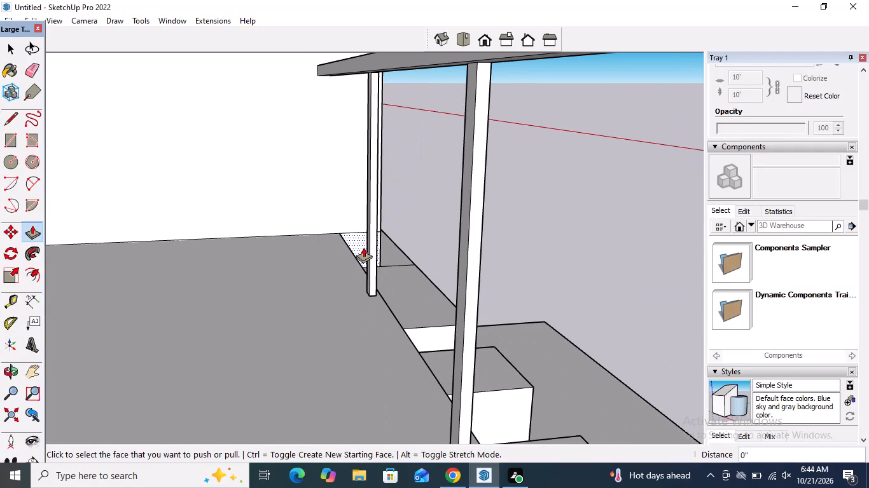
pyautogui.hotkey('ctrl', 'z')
# Pull the face of the post nearest the tall wall towards that wall to give the post thickness.
pyautogui.scroll(2, 372, 255)
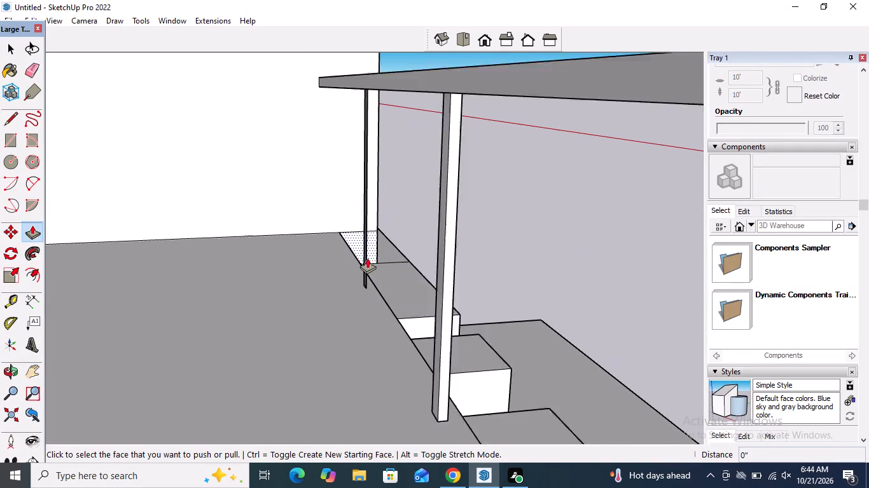
pyautogui.scroll(12, 367, 258)
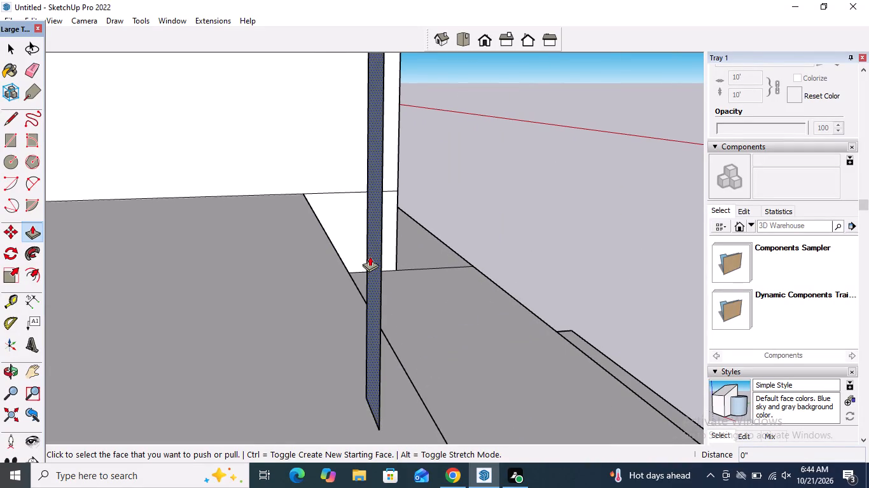
pyautogui.click(370, 256)
pyautogui.click(344, 266)
pyautogui.press('space')
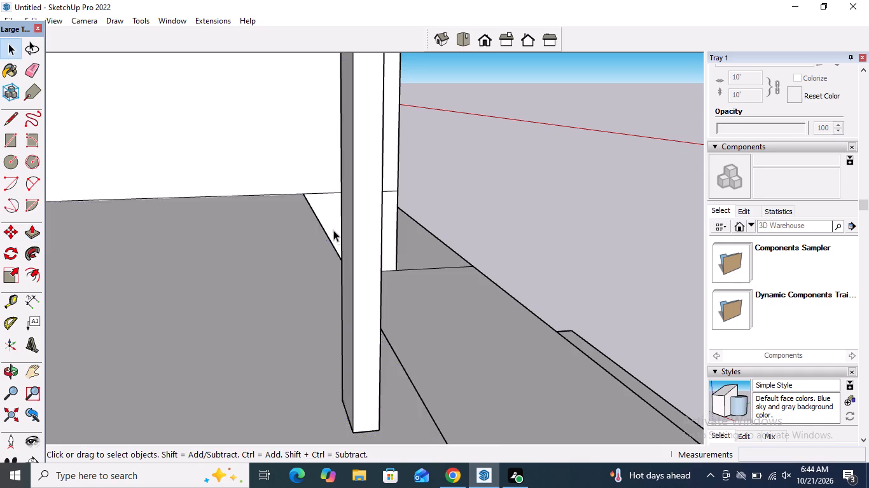
# Examine the balcony railing's three posts from the front and along the balcony edge, checking how their bases meet the floor.
pyautogui.scroll(-17, 333, 230)
pyautogui.scroll(-11, 329, 245)
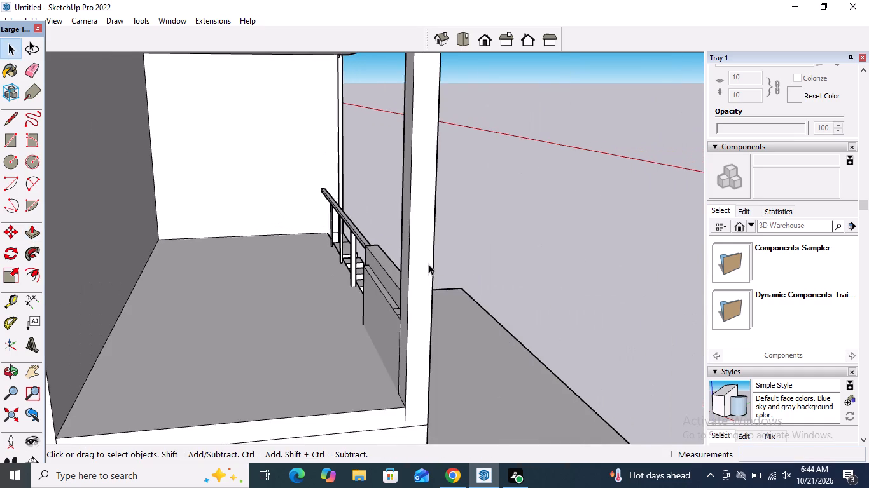
pyautogui.moveTo(512, 262); pyautogui.dragTo(67, 234, button='middle')
pyautogui.scroll(5, 365, 255)
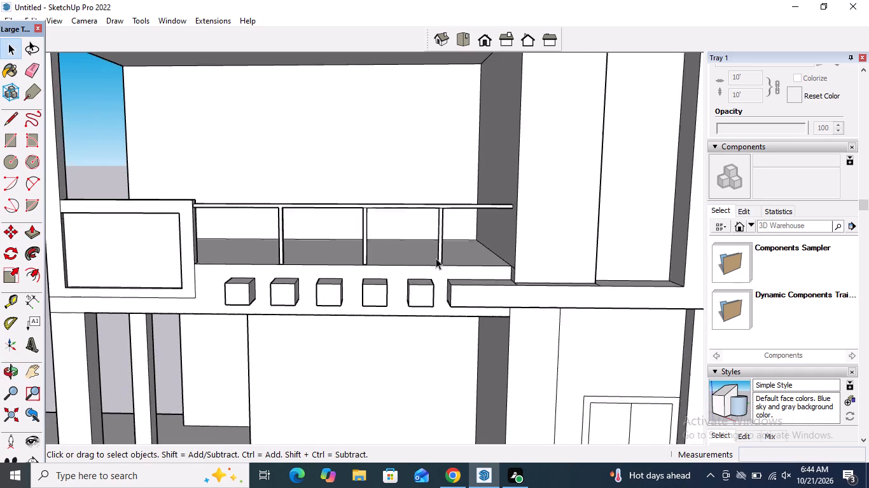
pyautogui.scroll(8, 436, 258)
pyautogui.moveTo(504, 259); pyautogui.dragTo(258, 284, button='middle')
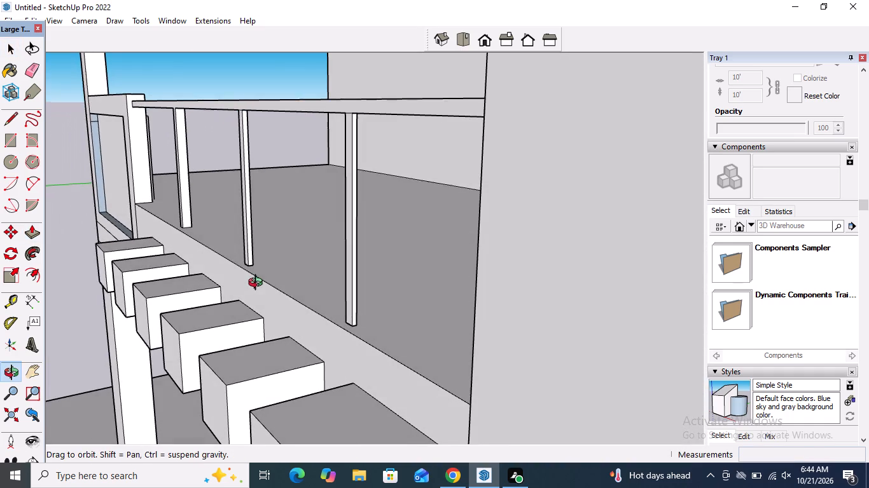
pyautogui.moveTo(258, 284); pyautogui.dragTo(258, 285, button='middle')
pyautogui.scroll(2, 326, 283)
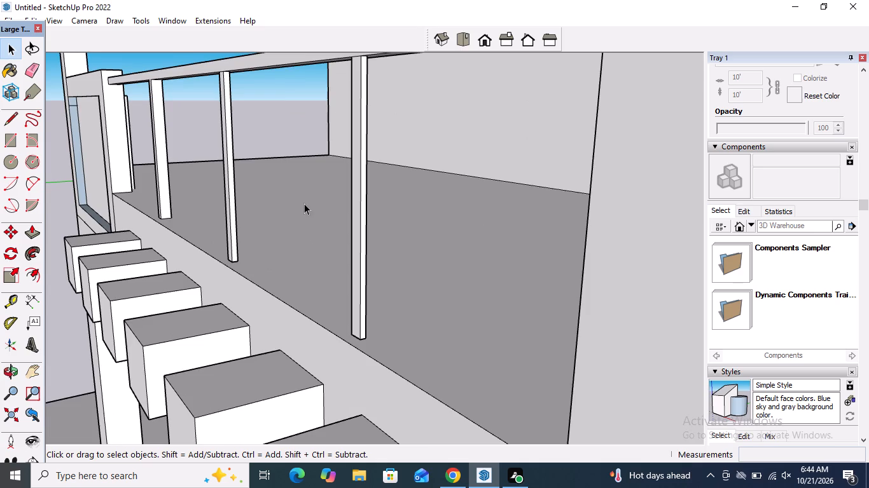
pyautogui.scroll(1, 304, 203)
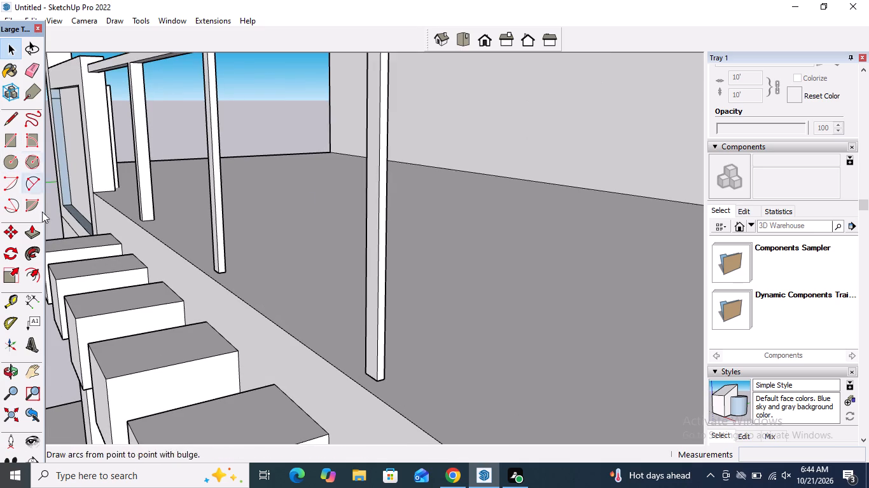
# Pull the balcony-side face of the middle railing post about 1 11/16" to deepen the post.
pyautogui.click(33, 231)
pyautogui.moveTo(559, 383); pyautogui.dragTo(503, 388, button='middle')
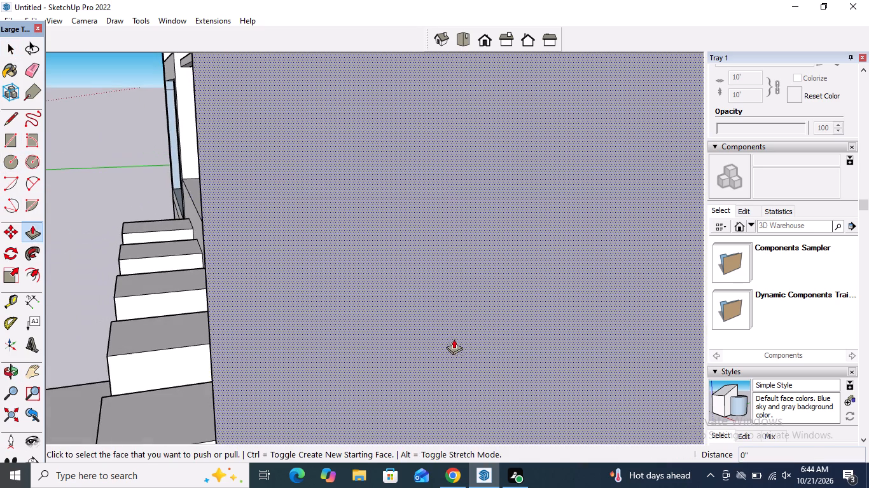
pyautogui.moveTo(316, 297); pyautogui.dragTo(402, 313, button='middle')
pyautogui.scroll(-13, 345, 288)
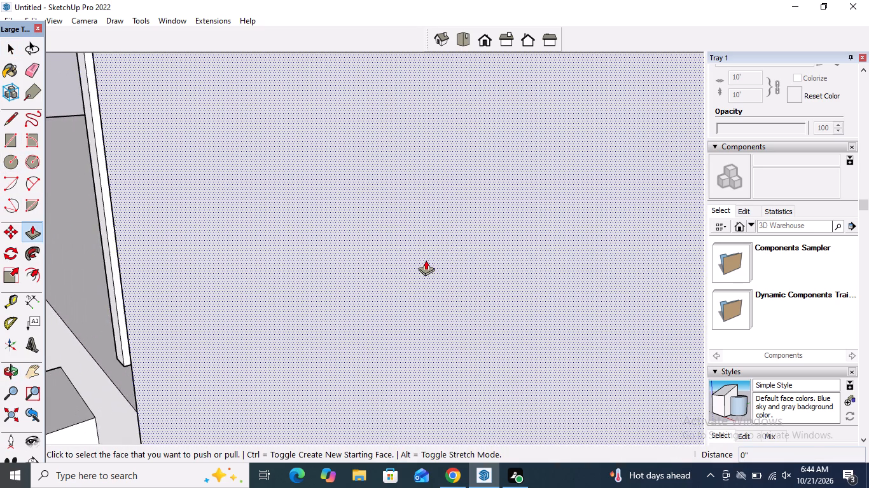
pyautogui.scroll(-9, 426, 260)
pyautogui.scroll(4, 102, 136)
pyautogui.scroll(-4, 169, 198)
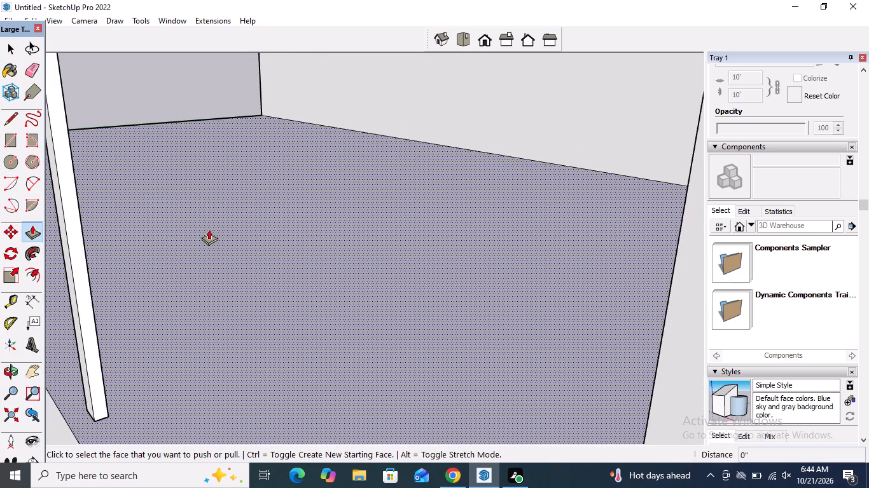
pyautogui.moveTo(209, 231); pyautogui.dragTo(97, 262, button='middle')
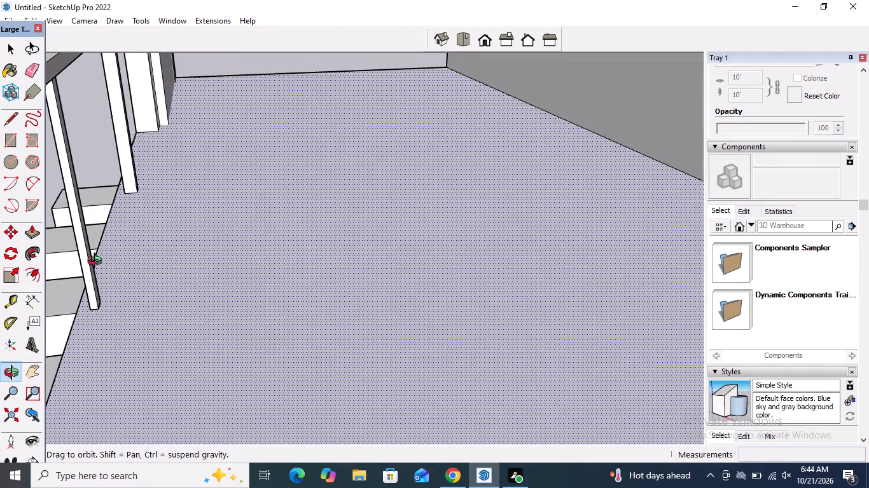
pyautogui.moveTo(97, 262); pyautogui.dragTo(95, 263, button='middle')
pyautogui.scroll(14, 92, 256)
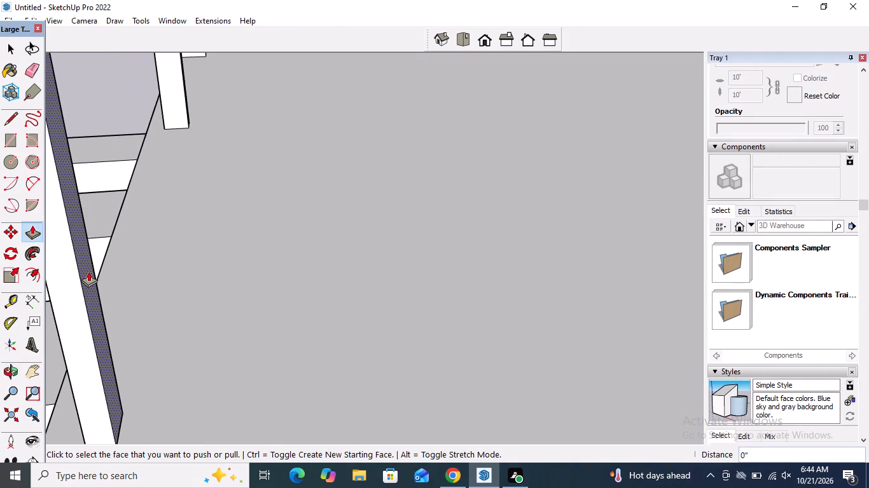
pyautogui.click(88, 271)
pyautogui.click(111, 274)
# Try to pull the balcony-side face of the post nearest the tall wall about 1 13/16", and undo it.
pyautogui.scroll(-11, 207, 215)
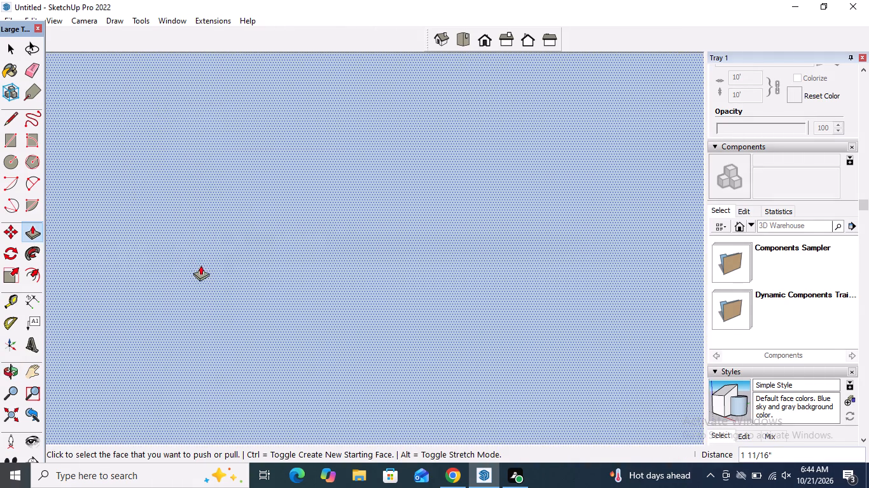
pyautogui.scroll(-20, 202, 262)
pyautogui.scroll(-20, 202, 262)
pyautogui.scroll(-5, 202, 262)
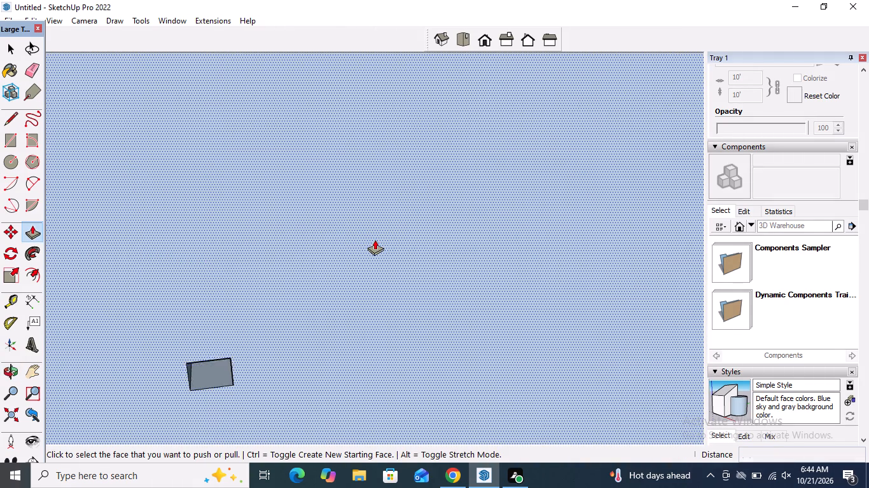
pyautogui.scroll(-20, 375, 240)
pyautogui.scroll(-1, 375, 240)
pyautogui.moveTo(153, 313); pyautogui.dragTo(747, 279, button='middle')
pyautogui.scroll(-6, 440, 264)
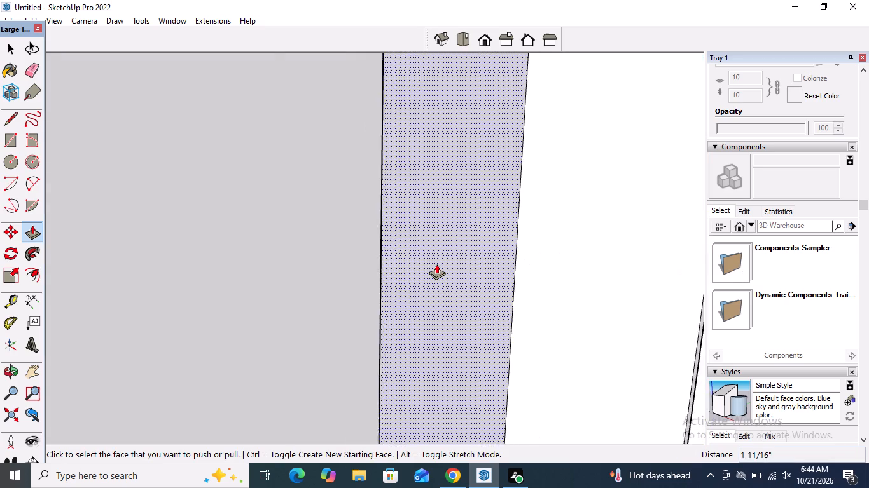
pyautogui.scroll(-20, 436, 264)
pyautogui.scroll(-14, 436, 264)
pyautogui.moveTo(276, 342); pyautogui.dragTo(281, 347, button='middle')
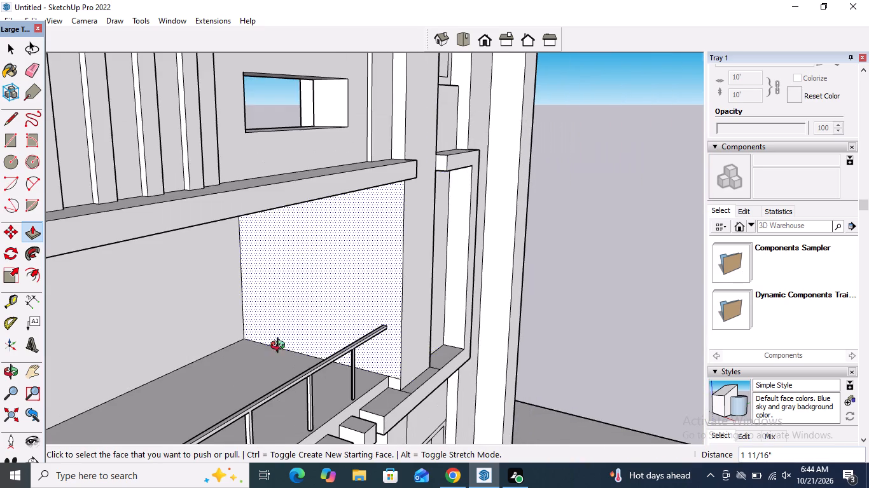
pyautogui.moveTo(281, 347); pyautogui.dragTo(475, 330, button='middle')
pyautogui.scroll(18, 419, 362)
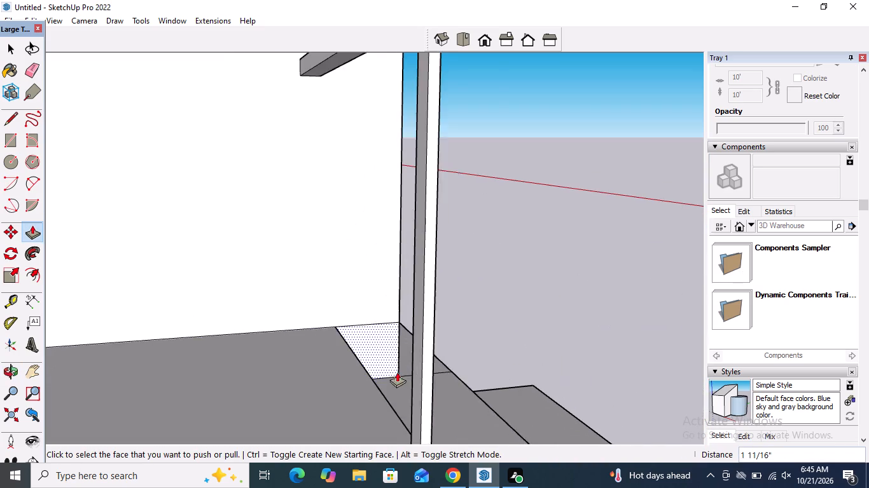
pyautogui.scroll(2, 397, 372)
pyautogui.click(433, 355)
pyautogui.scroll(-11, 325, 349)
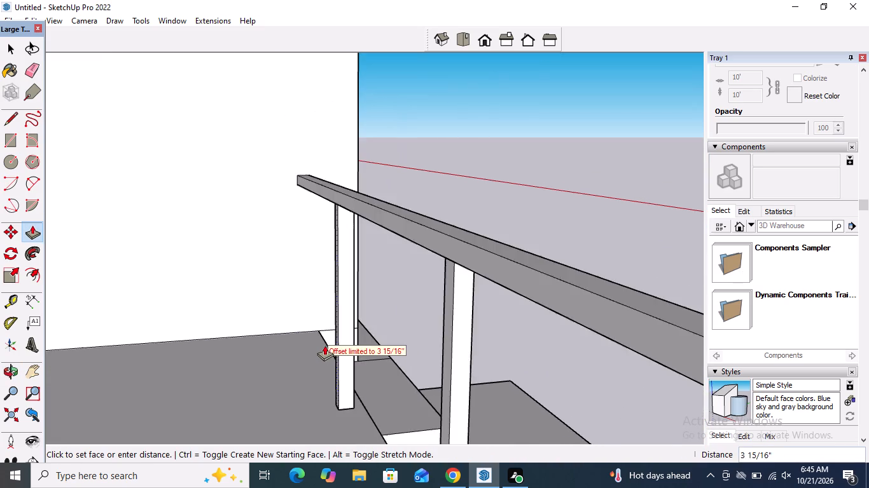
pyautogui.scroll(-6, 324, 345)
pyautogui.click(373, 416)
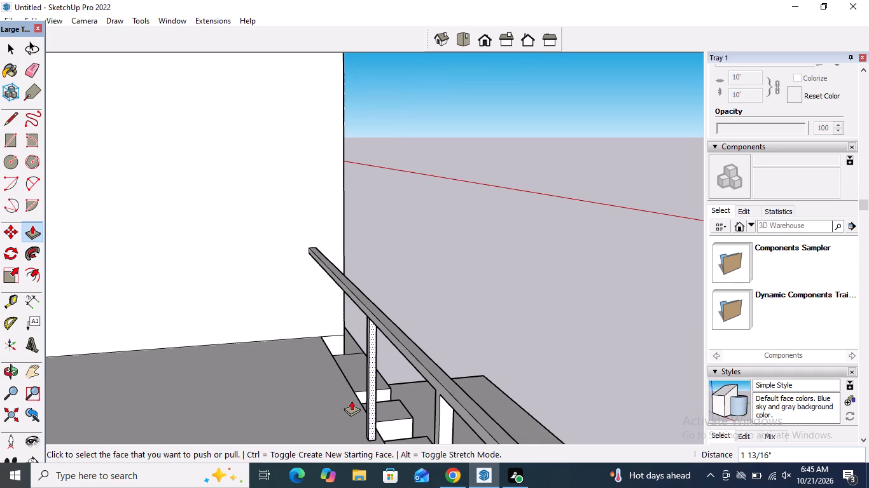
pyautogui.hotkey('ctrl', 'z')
# Pull the balcony-side face of the post nearest the tall wall about 2 5/16" to deepen the post.
pyautogui.scroll(9, 347, 367)
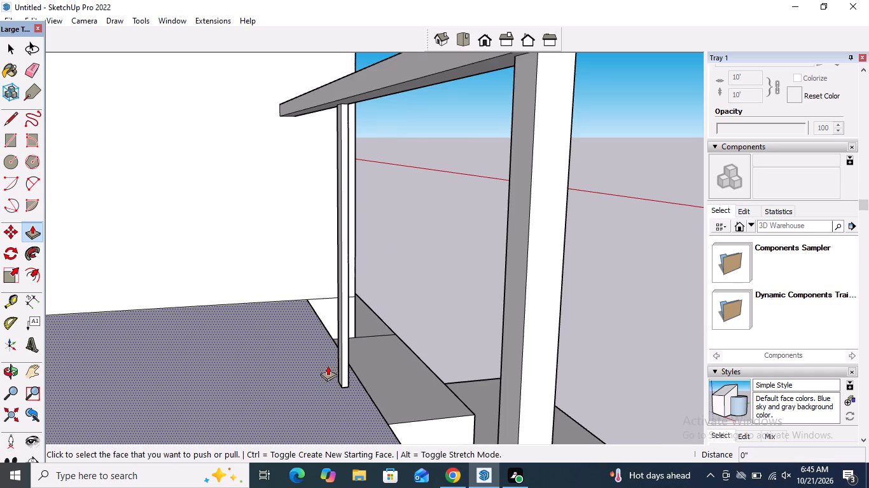
pyautogui.click(338, 356)
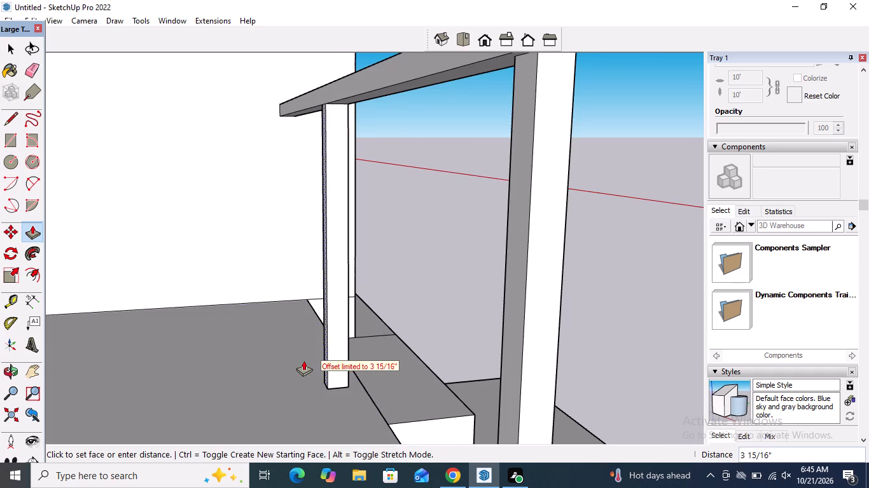
pyautogui.scroll(-10, 303, 360)
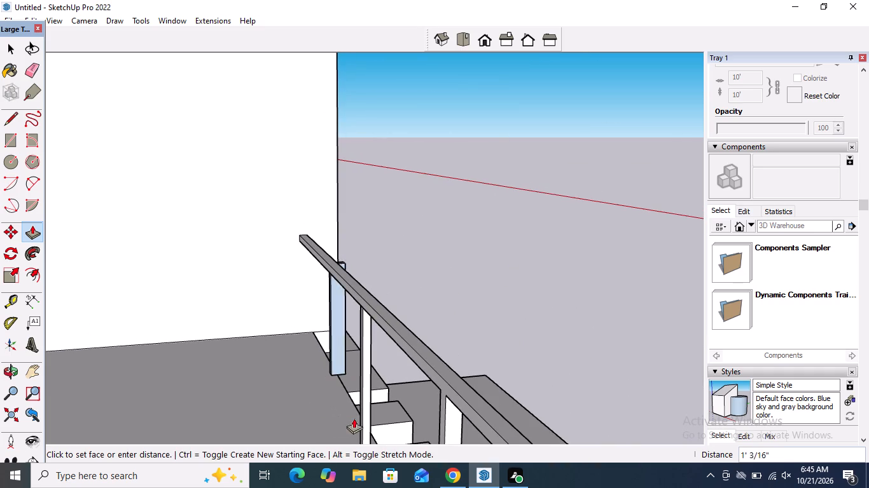
pyautogui.click(359, 415)
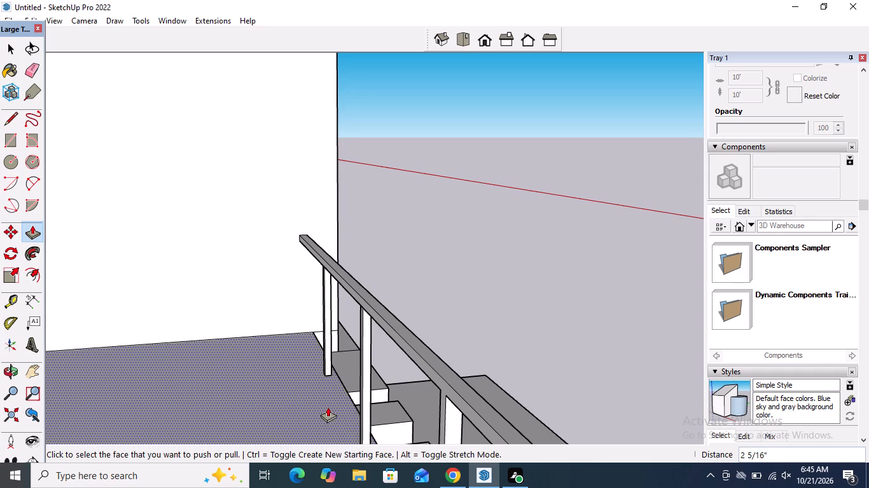
pyautogui.press('space')
# Draw a line about 34' 8 3/4" long along the middle of the rail's underside, from the framed panel's end to the tall wall's end.
pyautogui.scroll(-20, 230, 374)
pyautogui.scroll(-2, 230, 374)
pyautogui.moveTo(365, 378); pyautogui.dragTo(240, 383, button='middle')
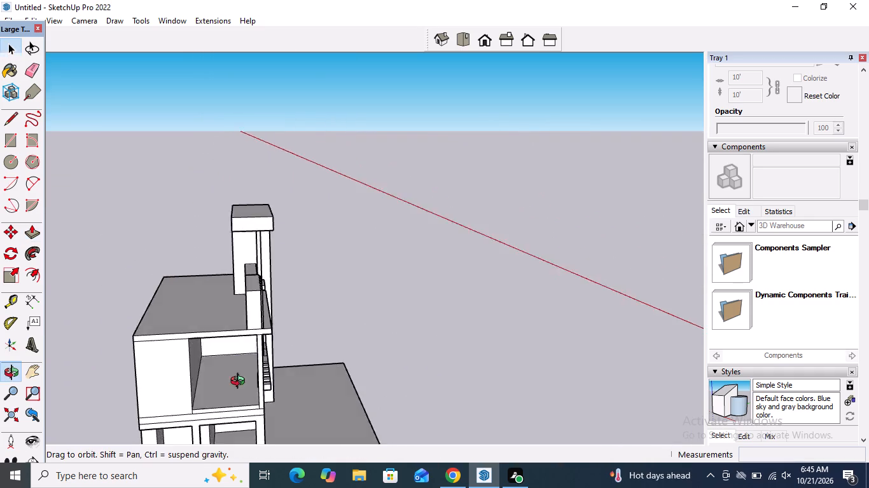
pyautogui.moveTo(240, 383); pyautogui.dragTo(36, 351, button='middle')
pyautogui.scroll(15, 431, 361)
pyautogui.scroll(-4, 295, 324)
pyautogui.click(10, 123)
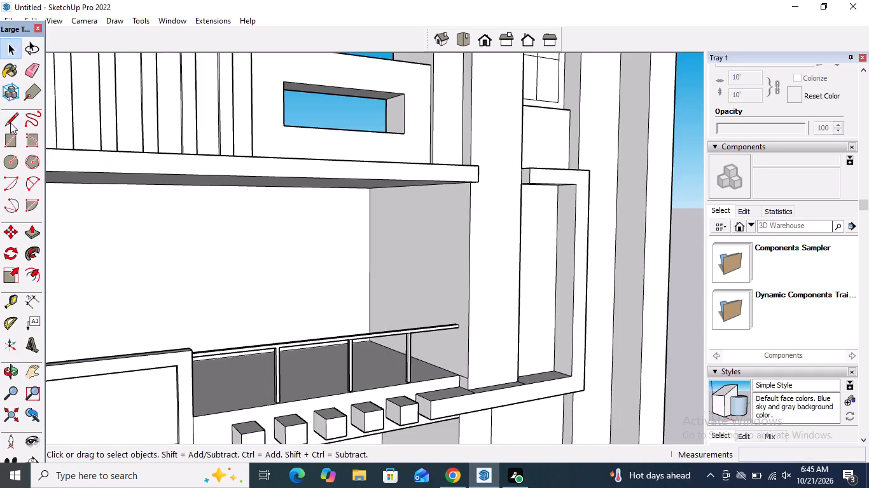
pyautogui.scroll(4, 448, 425)
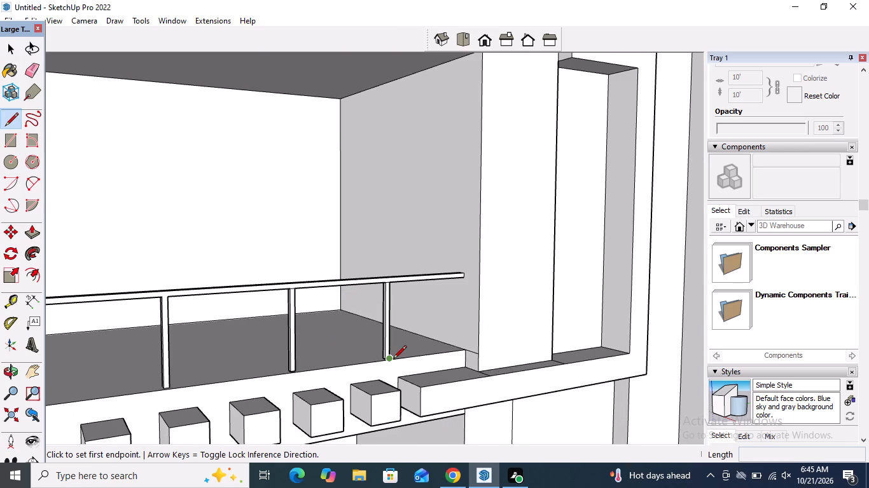
pyautogui.moveTo(379, 351); pyautogui.dragTo(104, 286, button='middle')
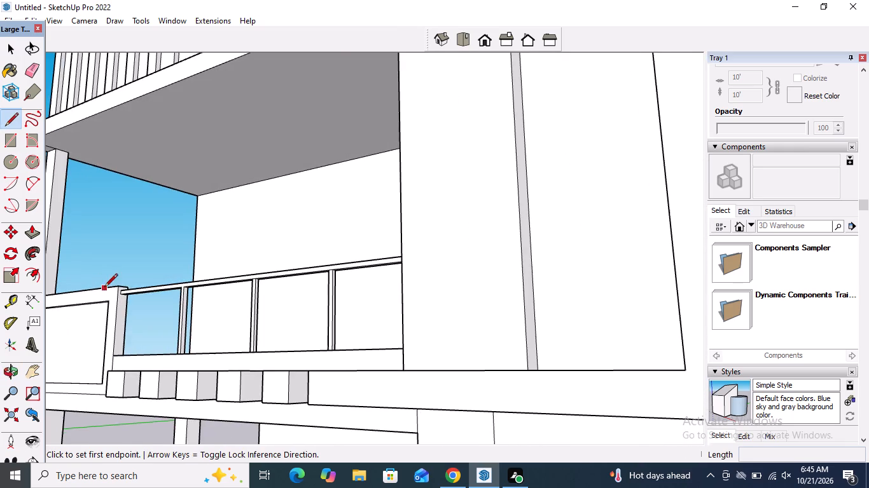
pyautogui.scroll(9, 113, 300)
pyautogui.moveTo(126, 317); pyautogui.dragTo(116, 273, button='middle')
pyautogui.scroll(5, 125, 297)
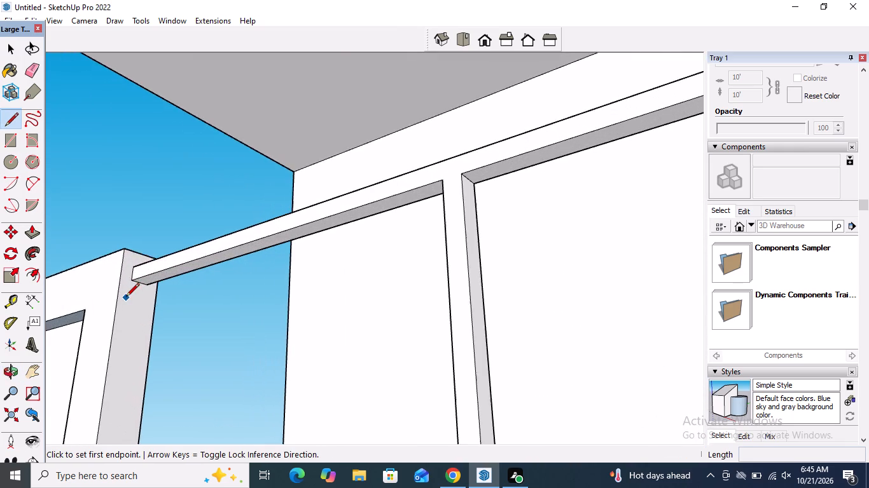
pyautogui.scroll(5, 126, 297)
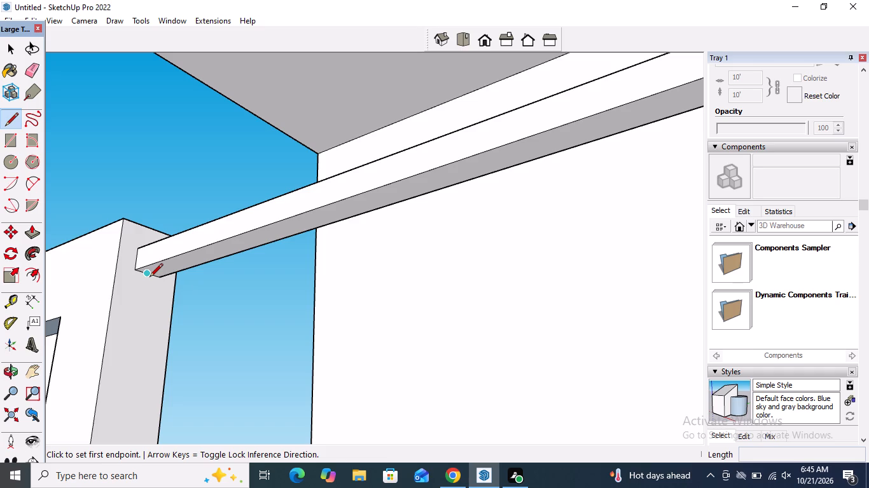
pyautogui.click(149, 276)
pyautogui.scroll(-5, 184, 267)
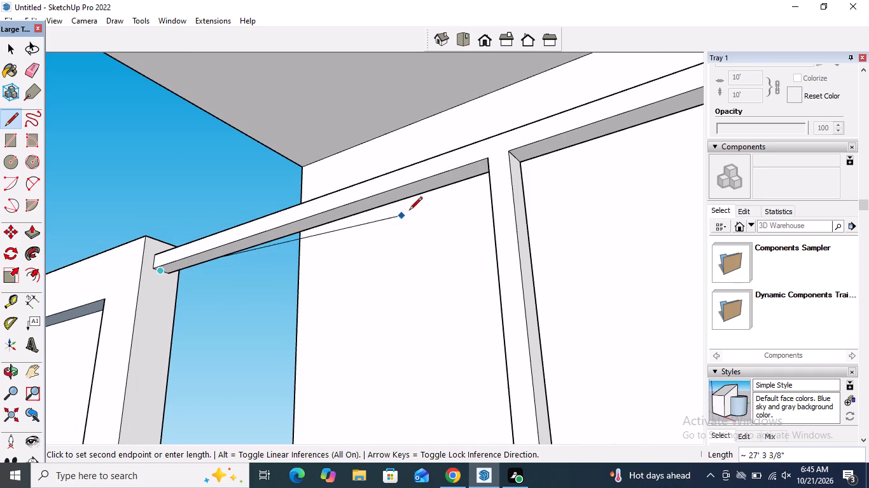
pyautogui.scroll(-4, 455, 181)
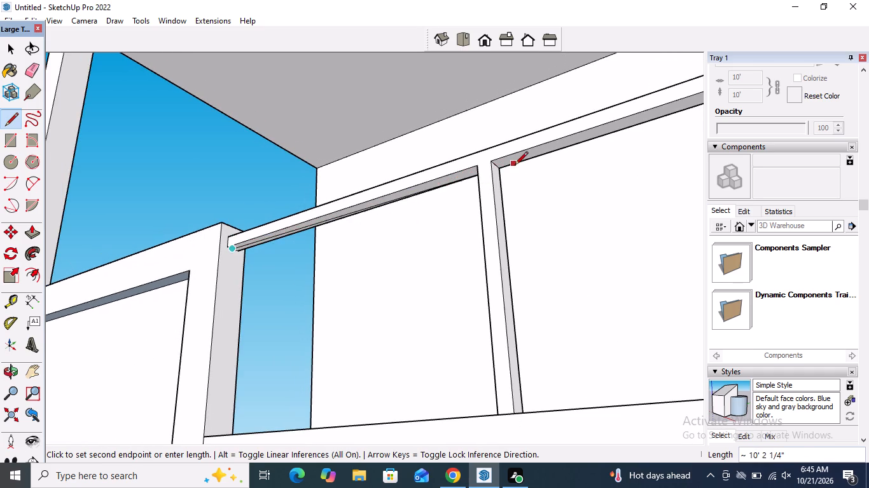
pyautogui.scroll(-17, 515, 165)
pyautogui.scroll(-4, 515, 163)
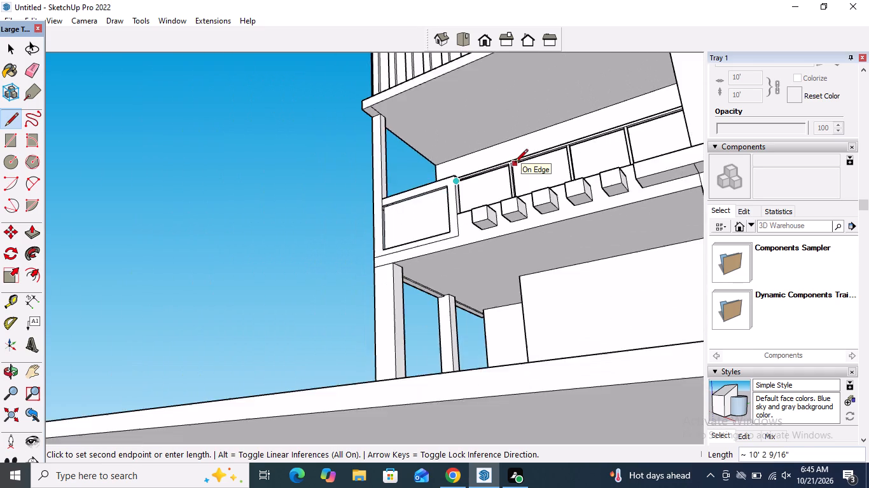
pyautogui.scroll(13, 669, 118)
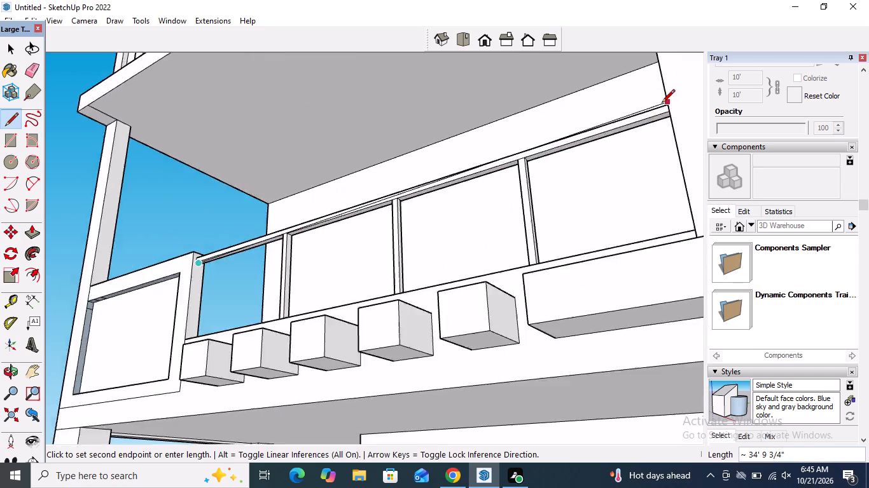
pyautogui.scroll(6, 662, 104)
pyautogui.moveTo(650, 116); pyautogui.dragTo(675, 118, button='middle')
pyautogui.scroll(-5, 323, 119)
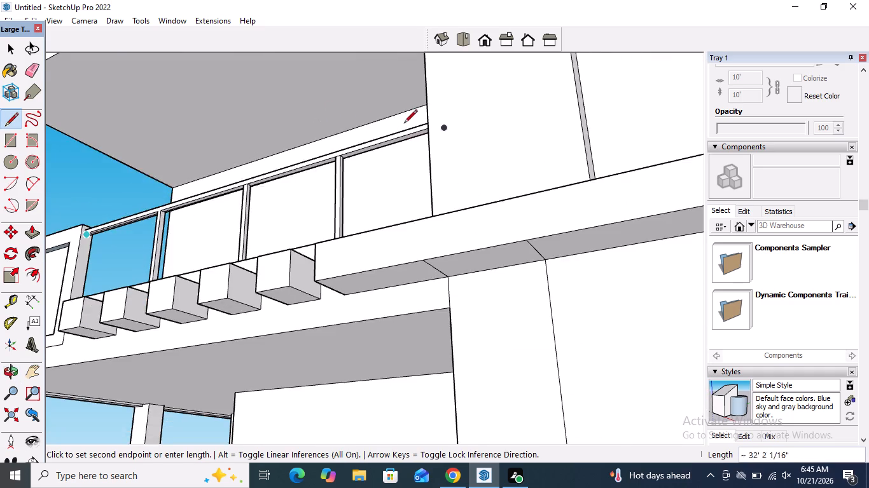
pyautogui.moveTo(400, 121); pyautogui.dragTo(560, 135, button='middle')
pyautogui.scroll(14, 555, 171)
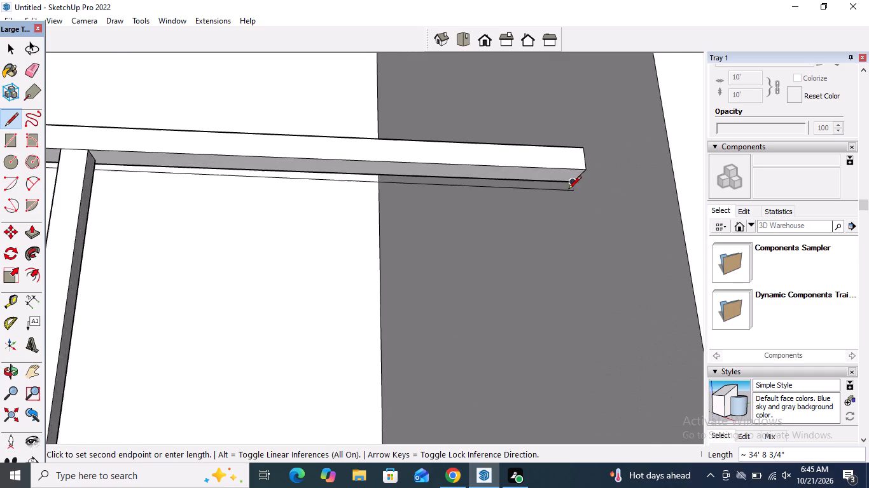
pyautogui.scroll(4, 568, 190)
pyautogui.click(586, 172)
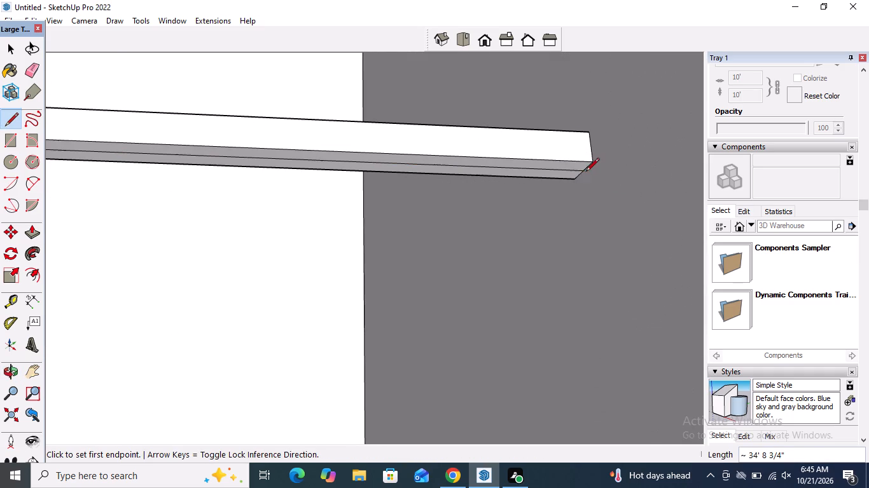
# Draw a vertical line 6' 3" long from the underside line's end near the tall wall down to the balcony floor.
pyautogui.moveTo(585, 171); pyautogui.dragTo(585, 185)
pyautogui.scroll(-12, 579, 246)
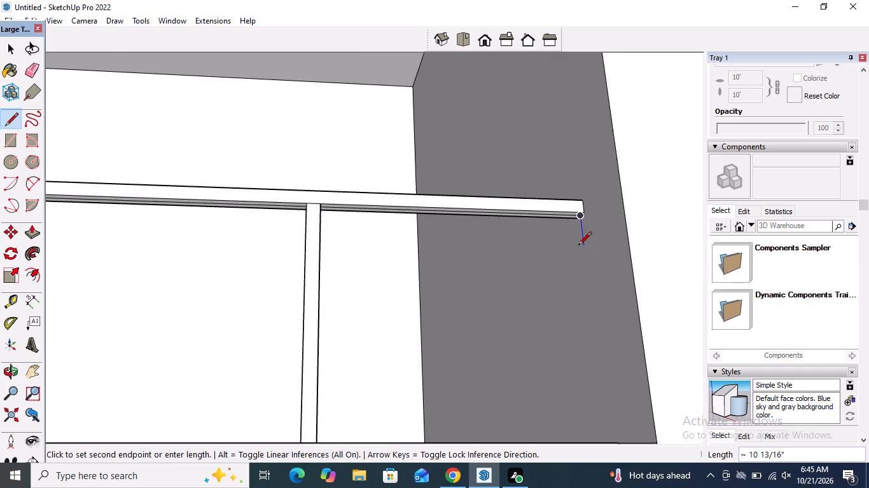
pyautogui.scroll(-12, 578, 246)
pyautogui.moveTo(578, 243); pyautogui.dragTo(565, 414, button='middle')
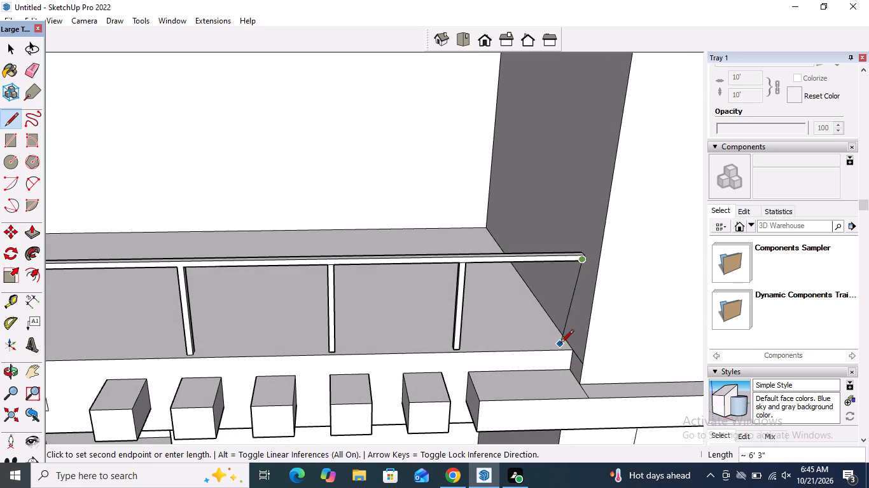
pyautogui.scroll(11, 567, 327)
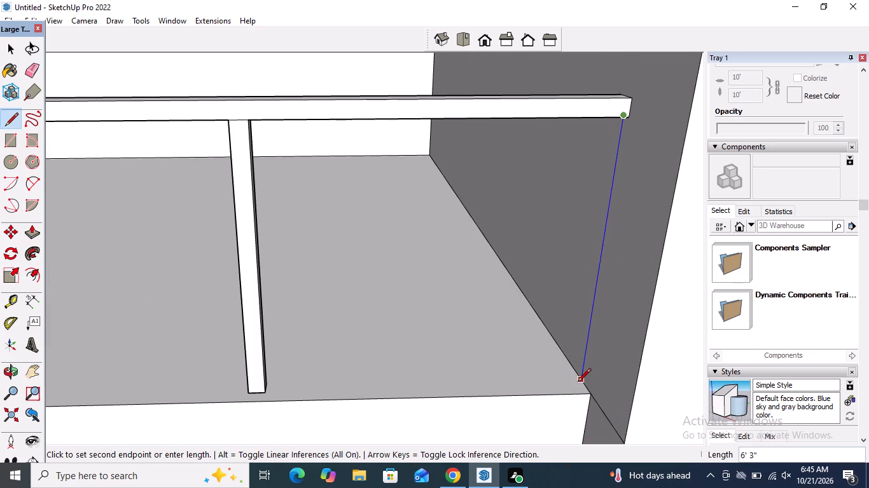
pyautogui.click(578, 383)
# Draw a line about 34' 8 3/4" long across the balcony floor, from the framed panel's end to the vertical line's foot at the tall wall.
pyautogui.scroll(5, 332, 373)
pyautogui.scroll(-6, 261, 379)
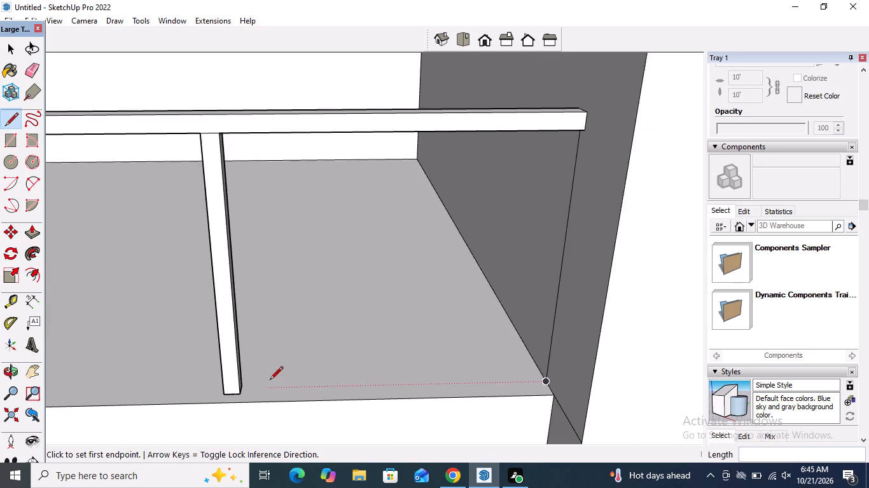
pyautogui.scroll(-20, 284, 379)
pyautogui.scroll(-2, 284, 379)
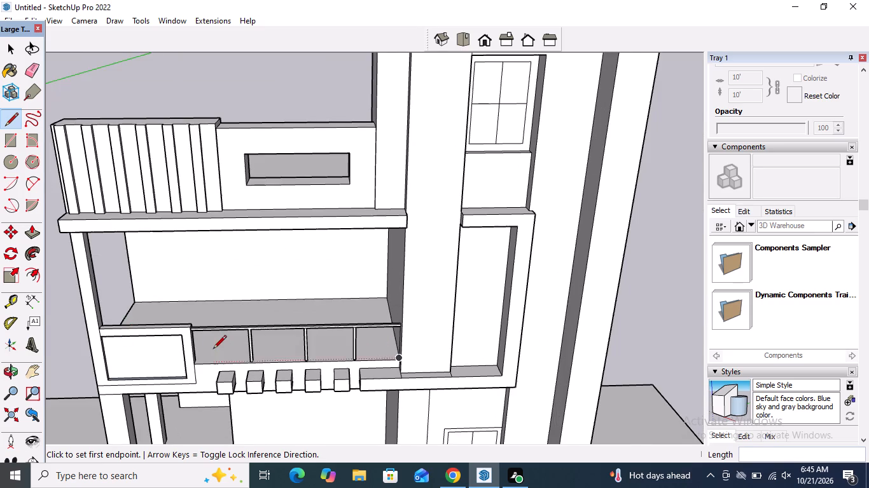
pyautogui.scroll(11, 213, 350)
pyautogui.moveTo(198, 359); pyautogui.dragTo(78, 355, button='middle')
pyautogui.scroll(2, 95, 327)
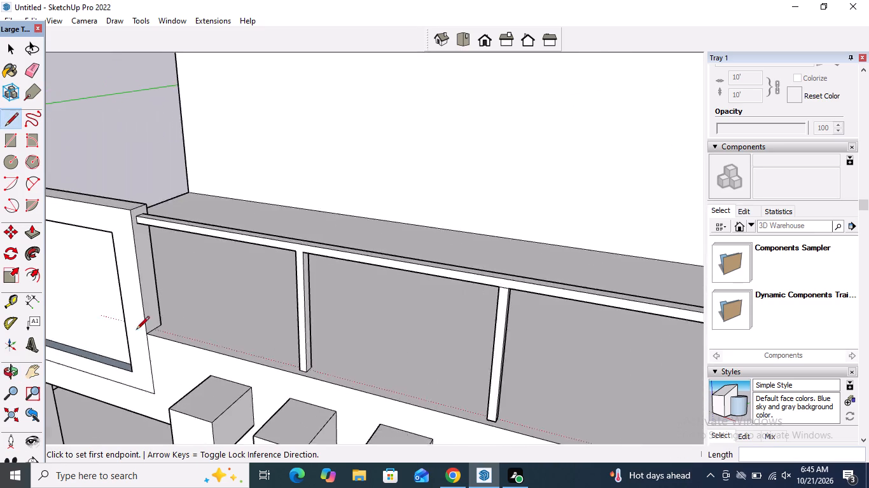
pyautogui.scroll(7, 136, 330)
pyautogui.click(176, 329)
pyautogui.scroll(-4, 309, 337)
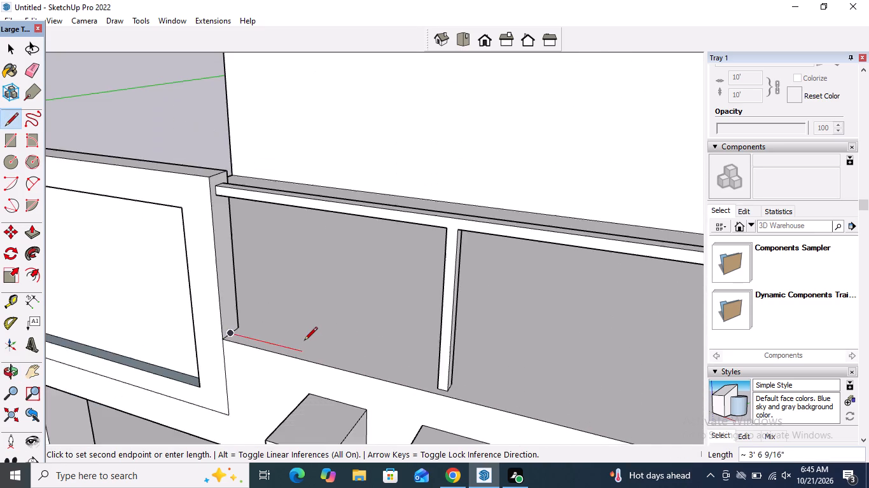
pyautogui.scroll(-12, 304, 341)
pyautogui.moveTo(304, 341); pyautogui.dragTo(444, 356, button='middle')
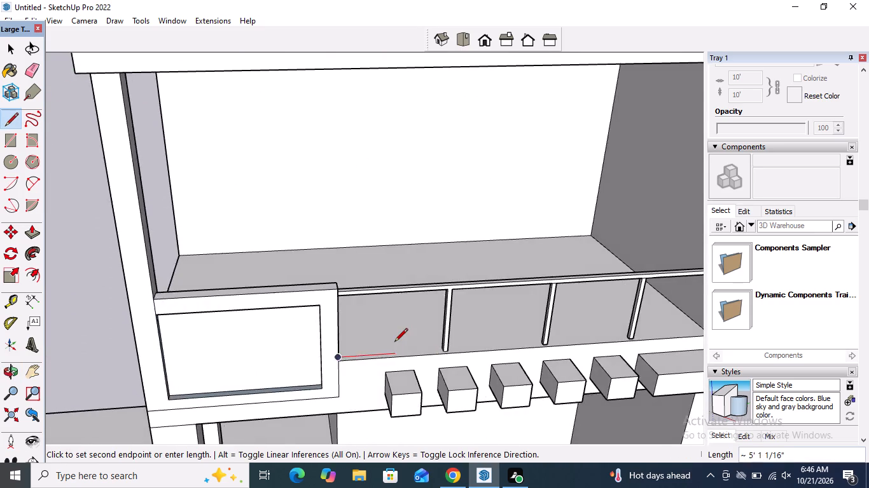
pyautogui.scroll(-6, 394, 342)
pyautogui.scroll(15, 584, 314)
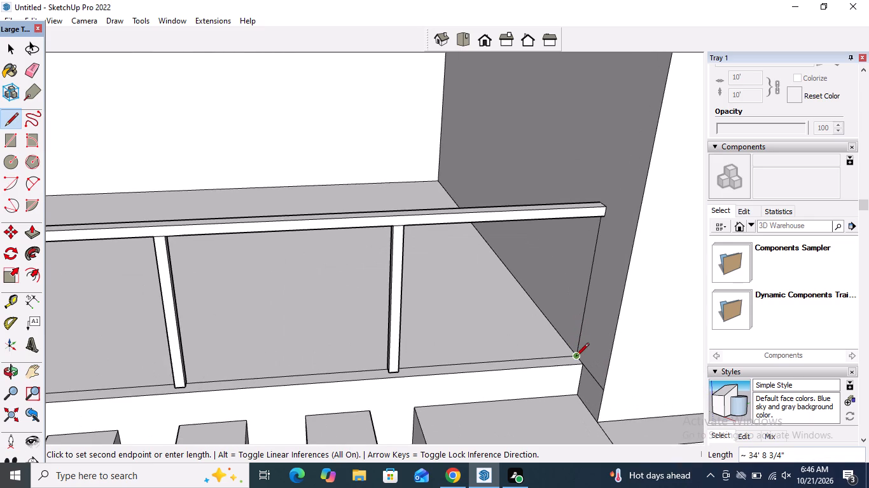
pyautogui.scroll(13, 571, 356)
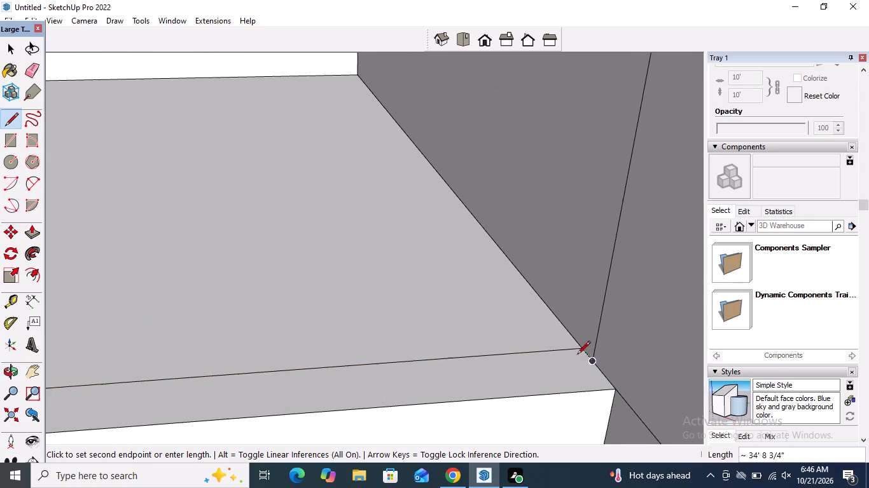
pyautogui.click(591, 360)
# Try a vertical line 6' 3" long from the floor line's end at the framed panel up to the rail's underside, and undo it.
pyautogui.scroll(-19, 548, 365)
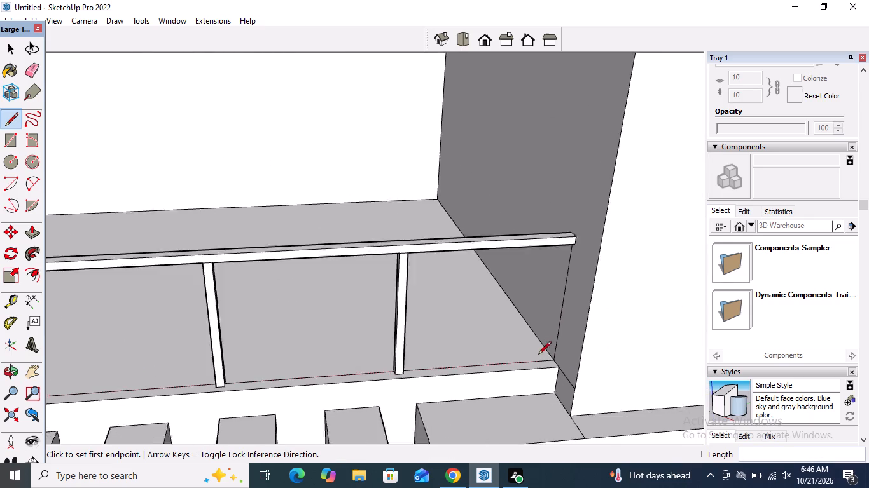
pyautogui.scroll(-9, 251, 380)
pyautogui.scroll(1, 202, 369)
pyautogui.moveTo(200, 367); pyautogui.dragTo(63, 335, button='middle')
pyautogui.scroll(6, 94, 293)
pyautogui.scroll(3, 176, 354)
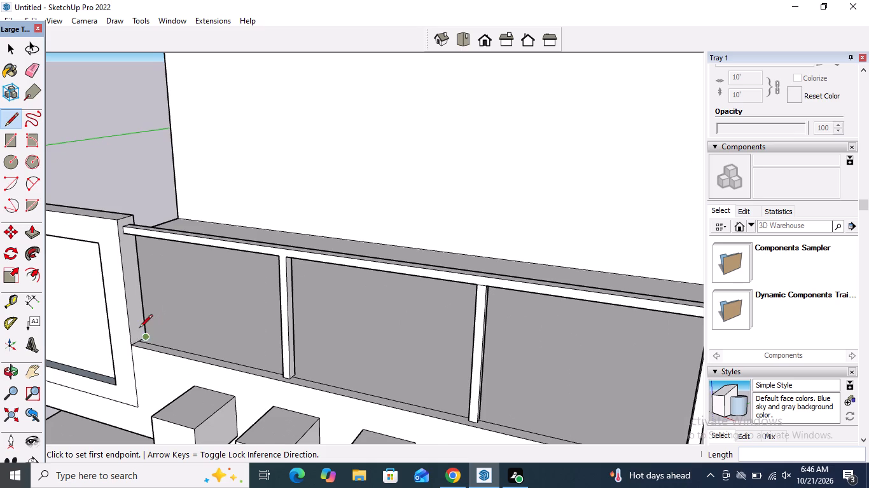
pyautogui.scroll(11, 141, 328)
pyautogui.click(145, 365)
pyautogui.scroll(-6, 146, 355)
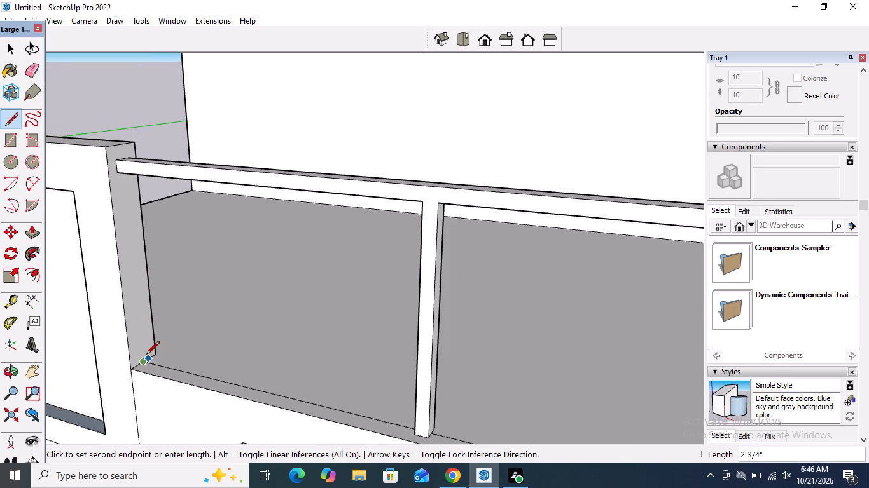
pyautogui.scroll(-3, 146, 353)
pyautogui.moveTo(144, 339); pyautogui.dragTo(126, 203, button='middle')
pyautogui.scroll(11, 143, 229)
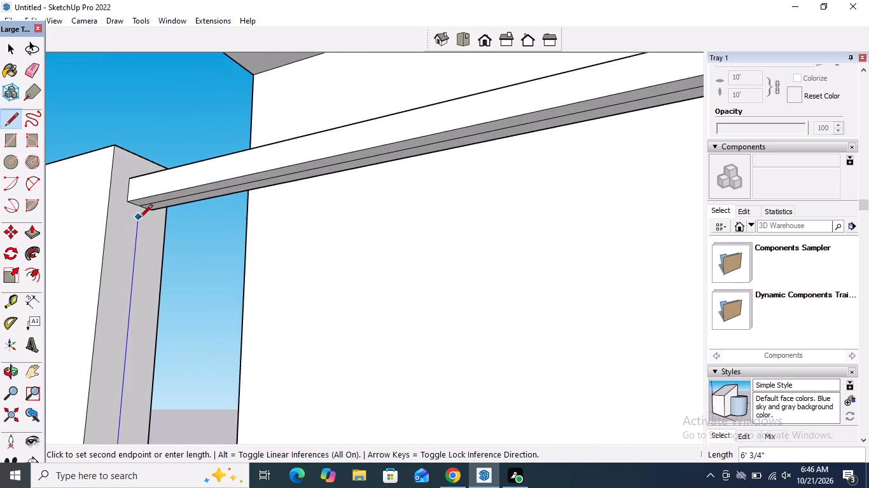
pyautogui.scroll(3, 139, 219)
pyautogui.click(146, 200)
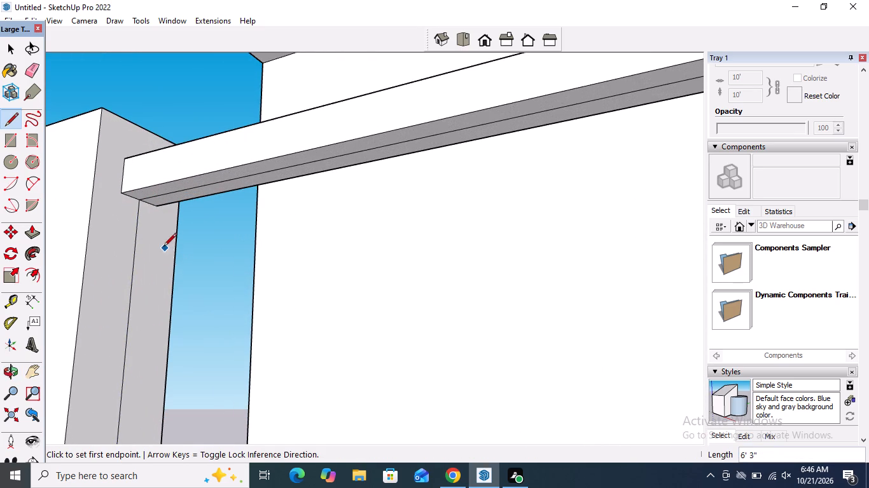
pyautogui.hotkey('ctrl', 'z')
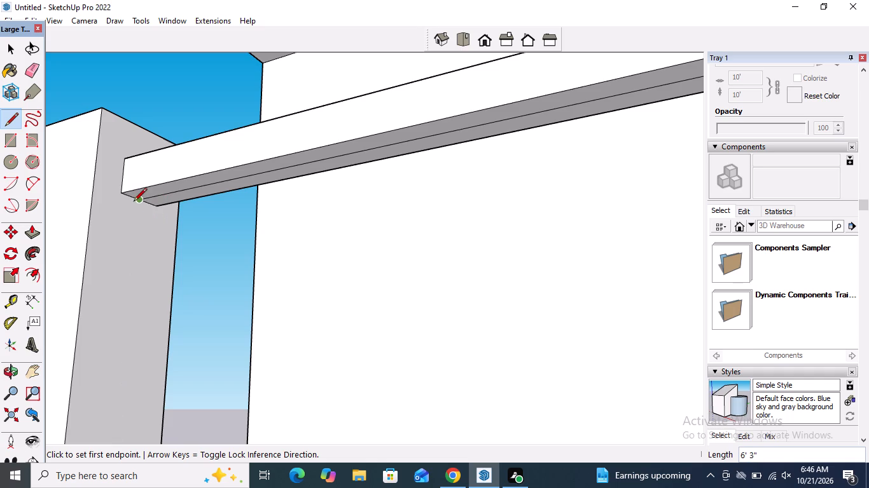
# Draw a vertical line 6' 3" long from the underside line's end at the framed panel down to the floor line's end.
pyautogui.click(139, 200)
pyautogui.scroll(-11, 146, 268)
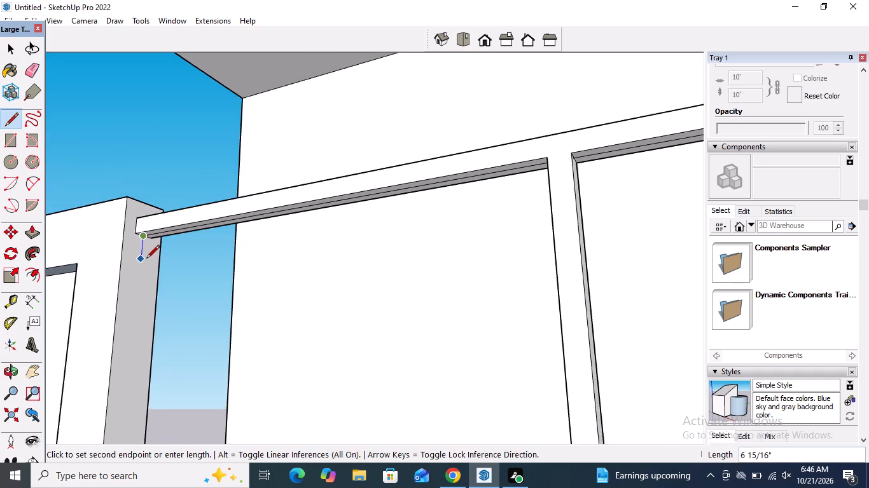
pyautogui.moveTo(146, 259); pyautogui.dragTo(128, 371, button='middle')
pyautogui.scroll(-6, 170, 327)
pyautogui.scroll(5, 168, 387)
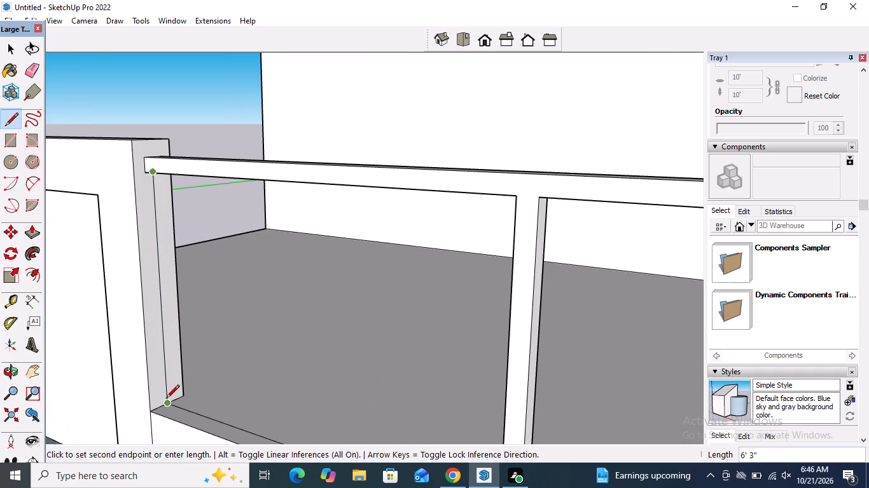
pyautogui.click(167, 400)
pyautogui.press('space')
# Examine the corner where the floor line and the vertical line meet at the tall wall's base.
pyautogui.scroll(-4, 197, 233)
pyautogui.moveTo(225, 297); pyautogui.dragTo(242, 330, button='middle')
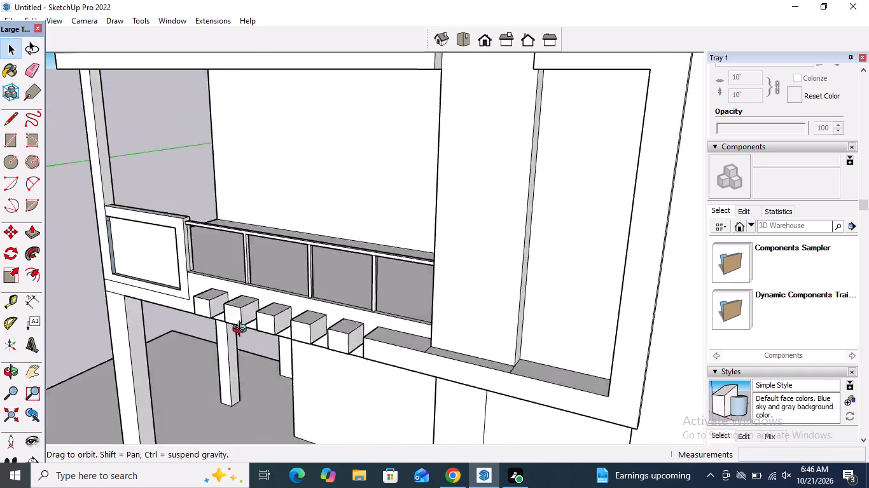
pyautogui.moveTo(242, 330); pyautogui.dragTo(405, 464, button='middle')
pyautogui.scroll(16, 485, 309)
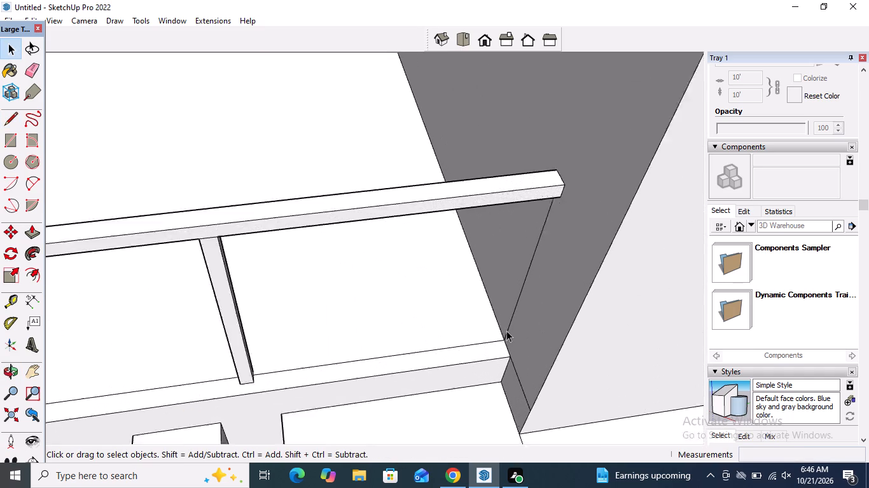
pyautogui.scroll(20, 506, 330)
pyautogui.scroll(9, 506, 330)
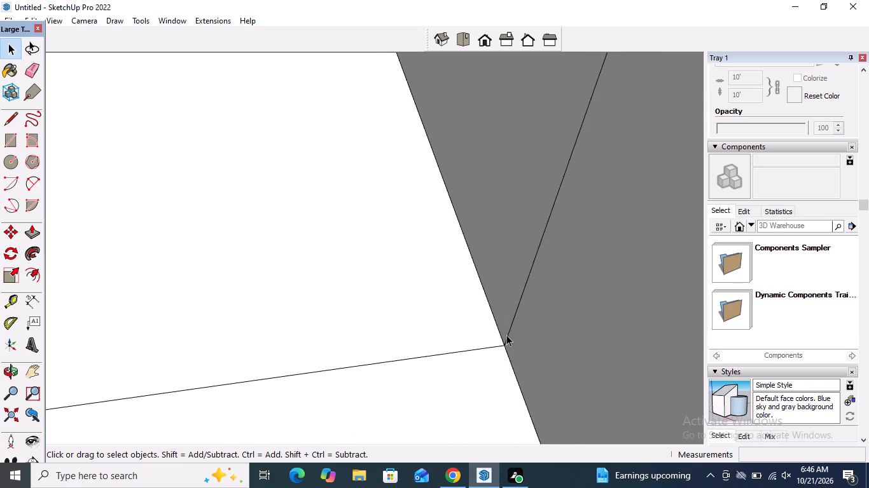
pyautogui.scroll(17, 506, 335)
pyautogui.scroll(-13, 496, 347)
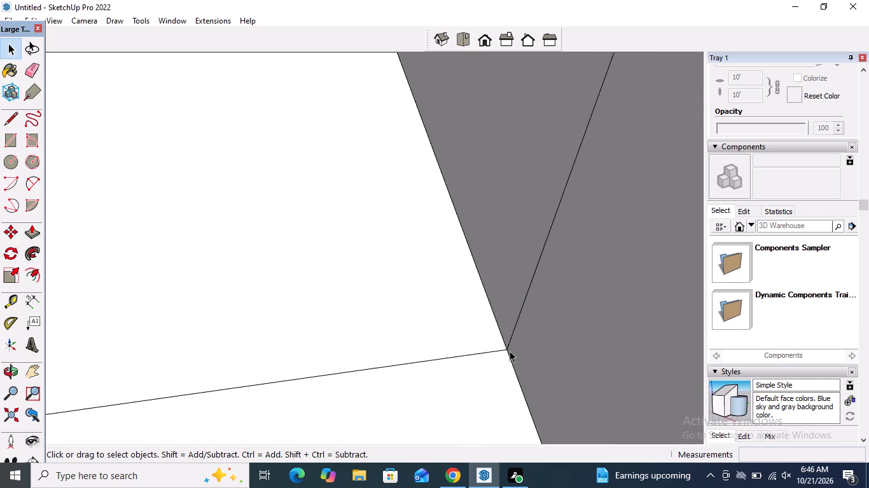
pyautogui.scroll(-20, 510, 351)
pyautogui.scroll(-20, 510, 351)
pyautogui.scroll(-5, 510, 351)
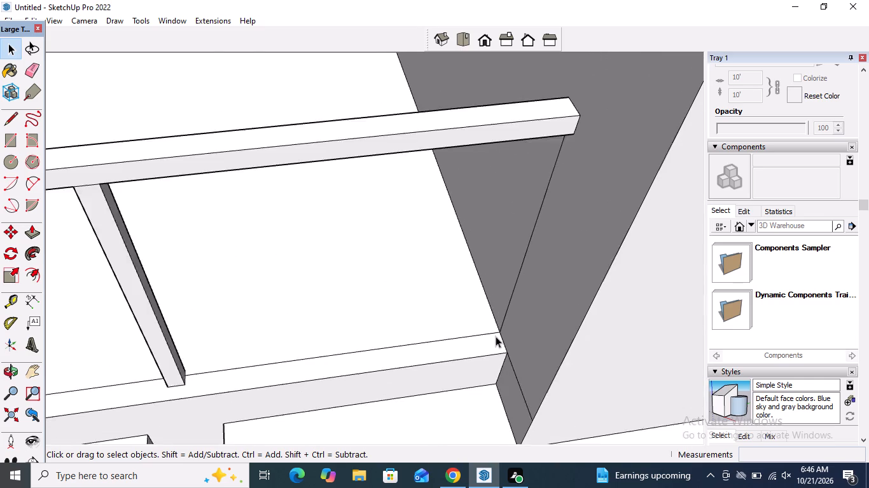
pyautogui.scroll(-4, 496, 336)
pyautogui.moveTo(298, 360); pyautogui.dragTo(421, 322, button='middle')
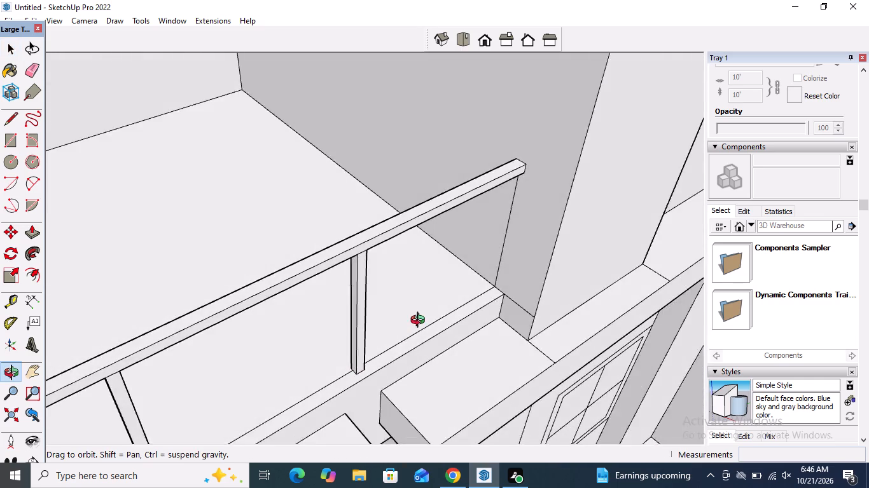
pyautogui.moveTo(421, 322); pyautogui.dragTo(423, 322, button='middle')
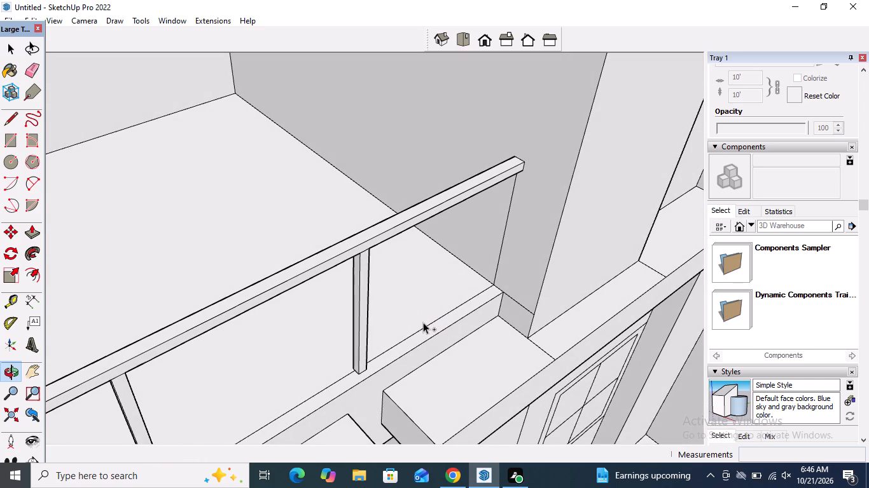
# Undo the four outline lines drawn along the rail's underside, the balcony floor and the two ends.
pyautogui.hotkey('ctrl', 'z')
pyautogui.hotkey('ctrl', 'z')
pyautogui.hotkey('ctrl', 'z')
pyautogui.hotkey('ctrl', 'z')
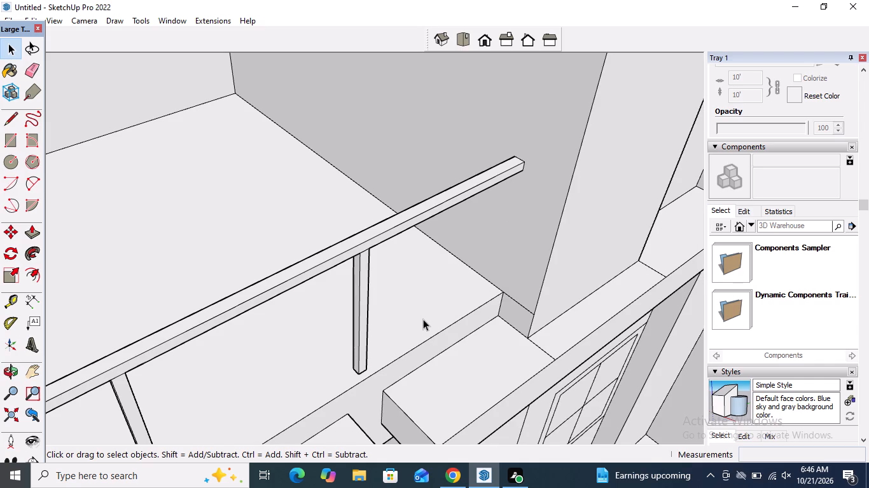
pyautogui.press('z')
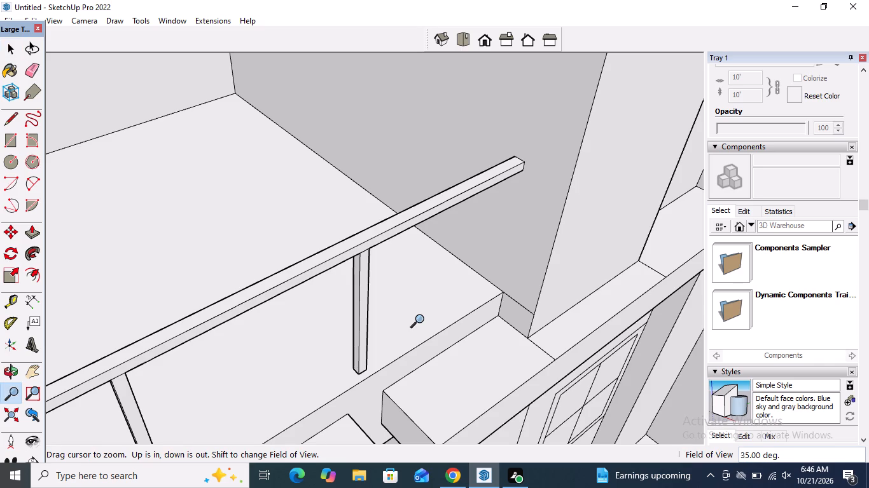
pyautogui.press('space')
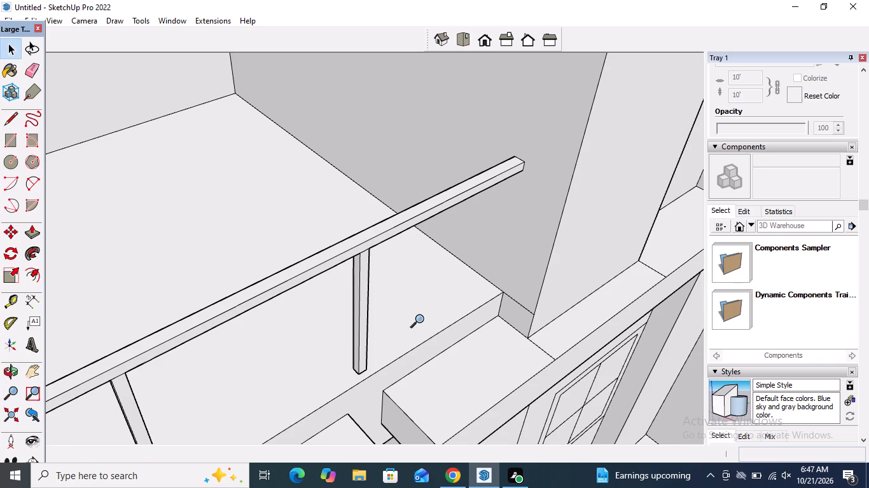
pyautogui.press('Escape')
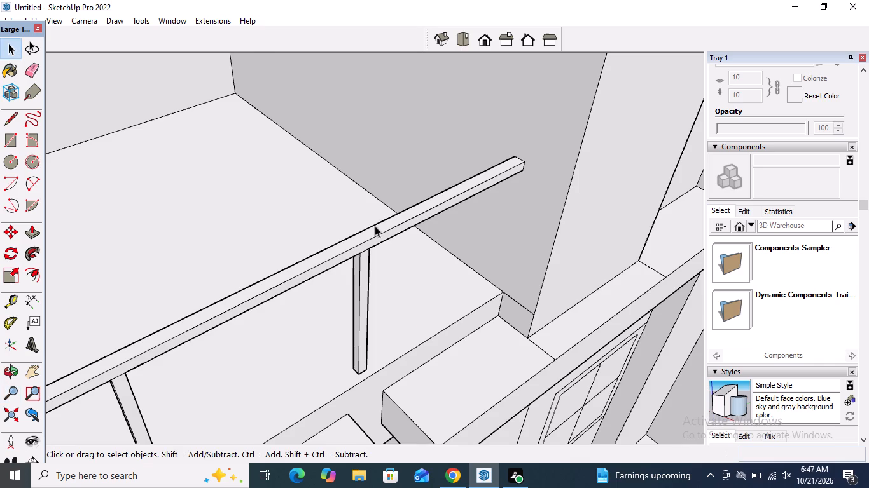
# Draw a vertical line 6' 3" long on the framed panel's side, from the midpoint of the rail's underside end down to the balcony floor.
pyautogui.scroll(-10, 316, 160)
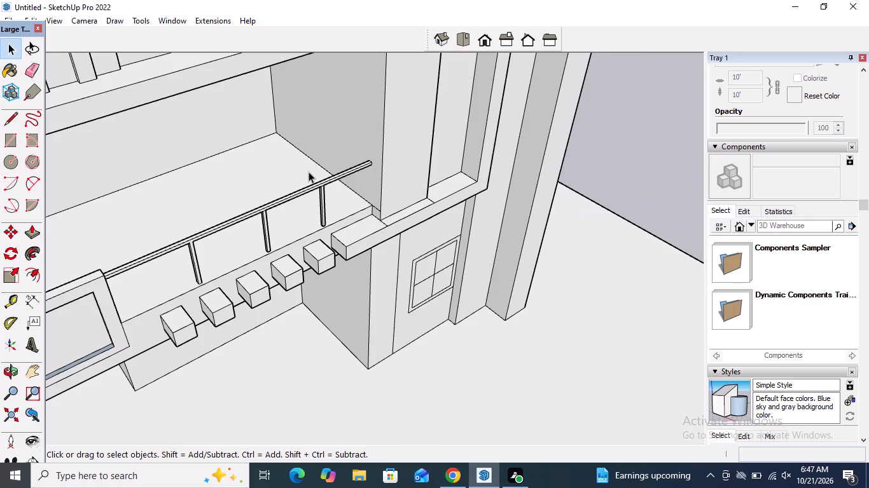
pyautogui.scroll(-4, 296, 185)
pyautogui.moveTo(297, 198); pyautogui.dragTo(35, 103, button='middle')
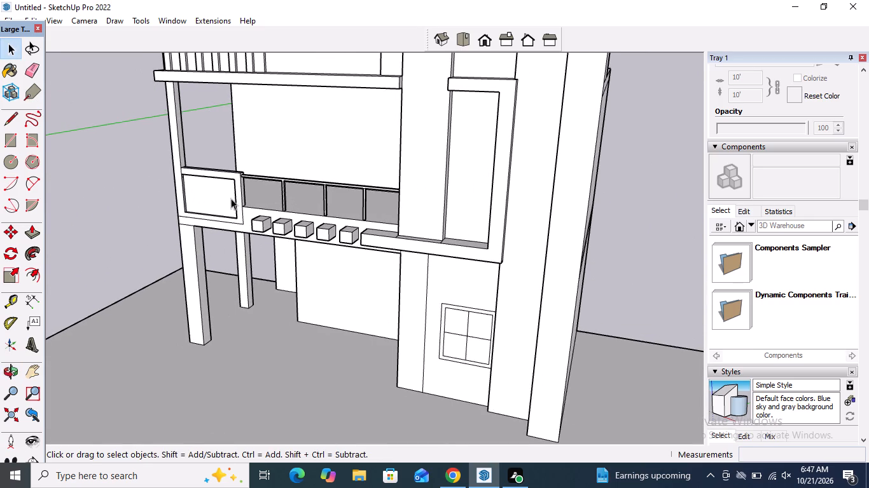
pyautogui.scroll(9, 284, 196)
pyautogui.scroll(1, 152, 175)
pyautogui.moveTo(152, 174); pyautogui.dragTo(135, 140, button='middle')
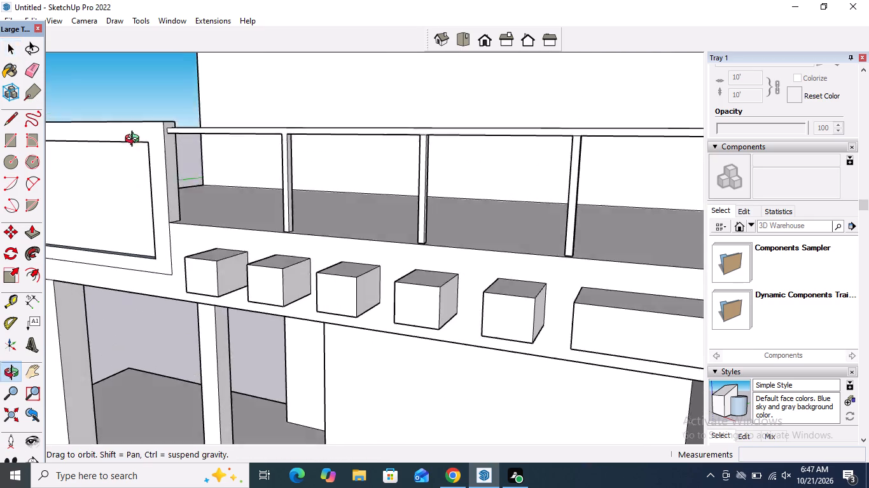
pyautogui.moveTo(135, 140); pyautogui.dragTo(111, 132, button='middle')
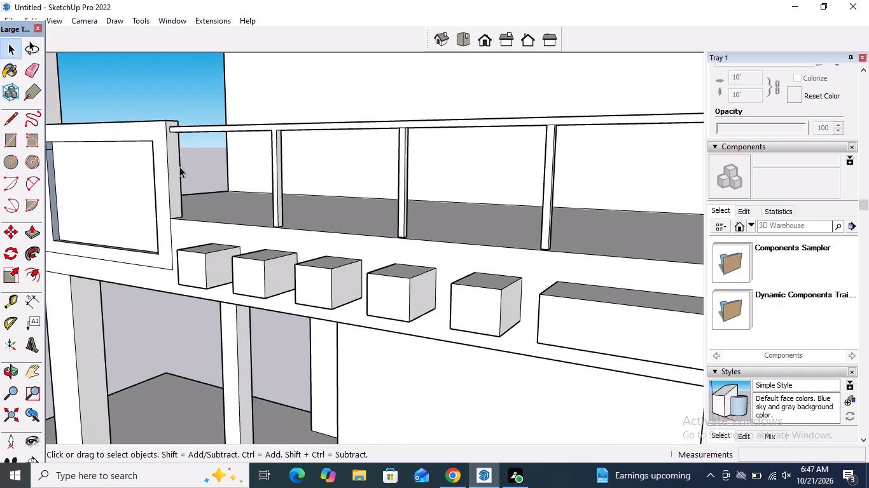
pyautogui.scroll(4, 179, 166)
pyautogui.moveTo(179, 164); pyautogui.dragTo(177, 150, button='middle')
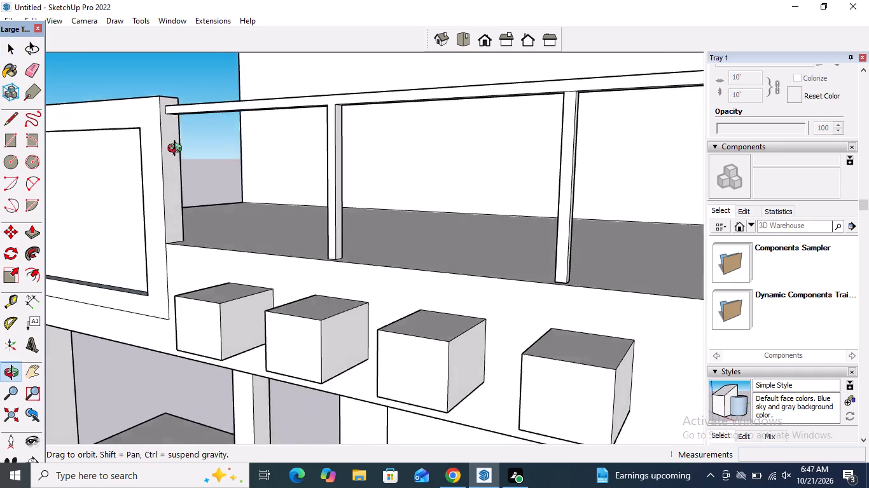
pyautogui.moveTo(177, 150); pyautogui.dragTo(172, 106, button='middle')
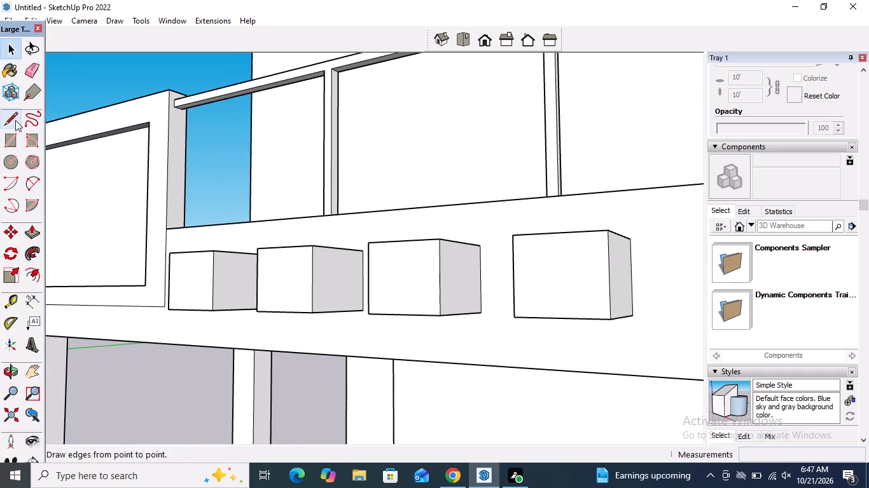
pyautogui.click(15, 119)
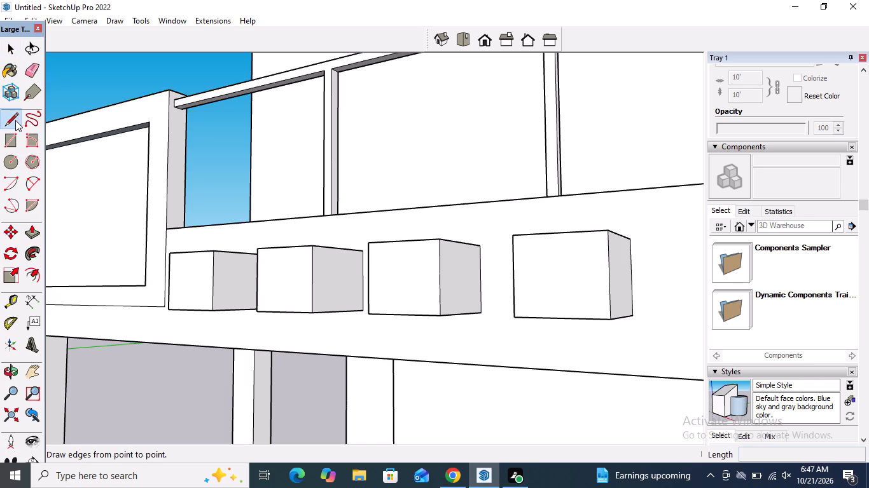
pyautogui.scroll(4, 180, 115)
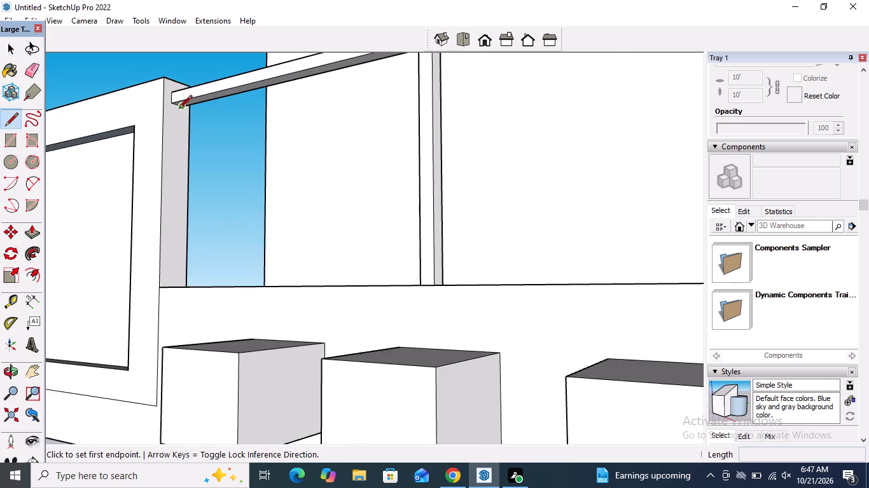
pyautogui.scroll(9, 179, 109)
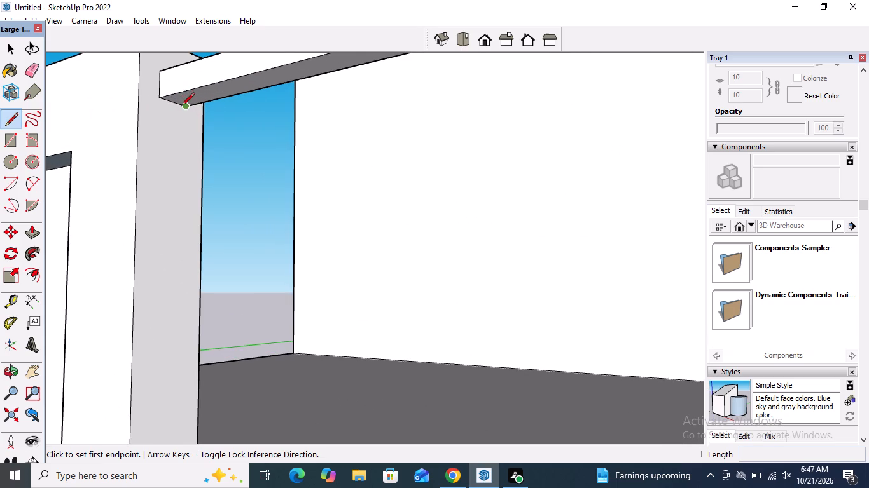
pyautogui.click(172, 105)
pyautogui.scroll(-9, 179, 138)
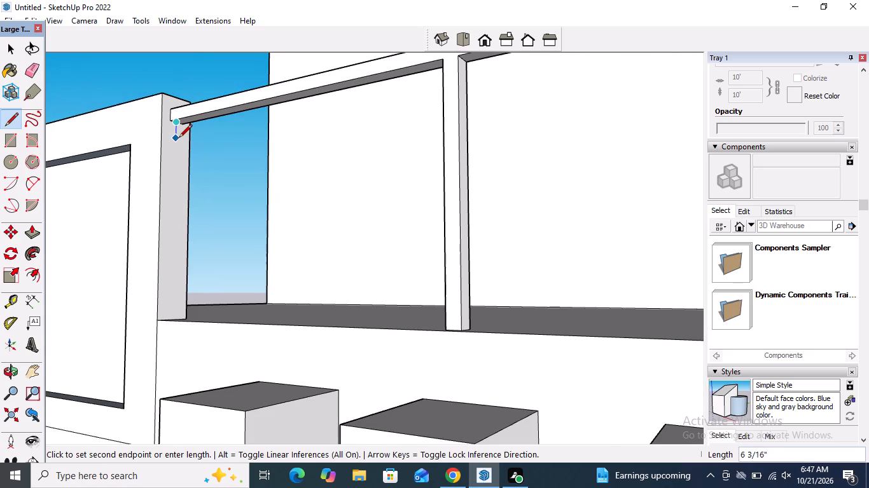
pyautogui.moveTo(173, 323); pyautogui.dragTo(159, 422, button='middle')
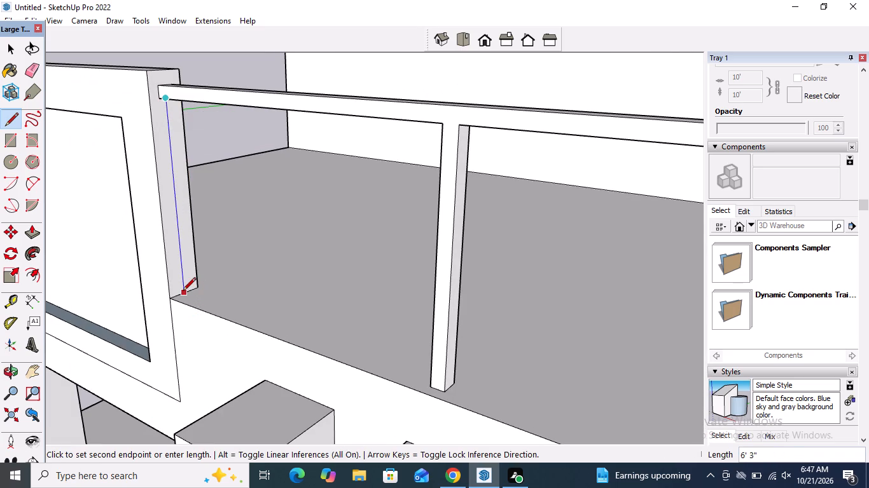
pyautogui.click(182, 292)
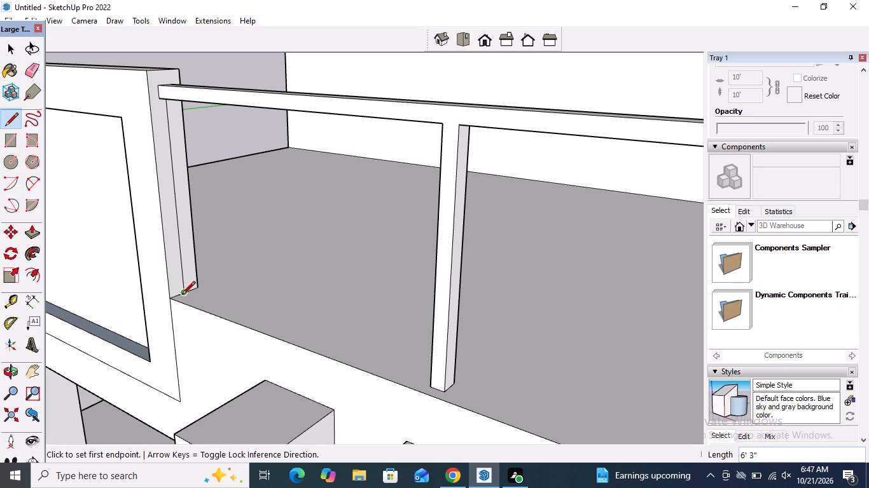
# Draw a floor line about 9' 4 13/16" long from the vertical line's foot at the framed panel to the first post's base.
pyautogui.click(182, 295)
pyautogui.moveTo(261, 309); pyautogui.dragTo(499, 336, button='middle')
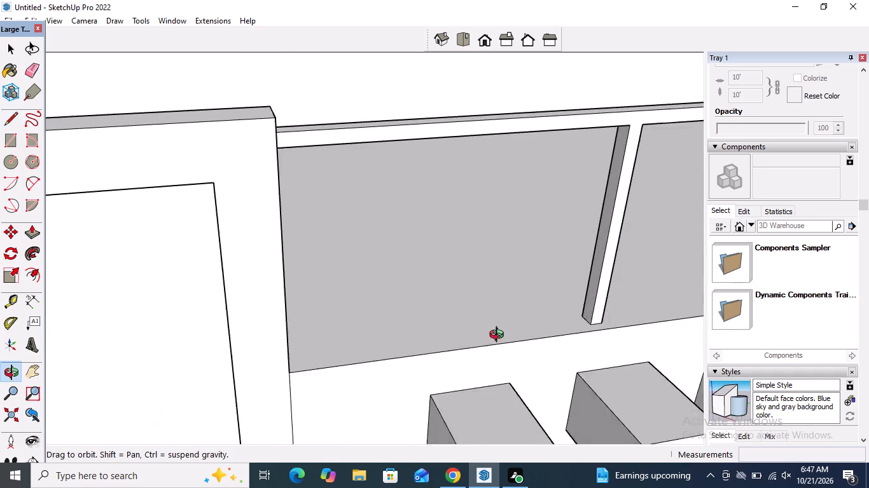
pyautogui.moveTo(499, 336); pyautogui.dragTo(547, 330, button='middle')
pyautogui.scroll(8, 581, 276)
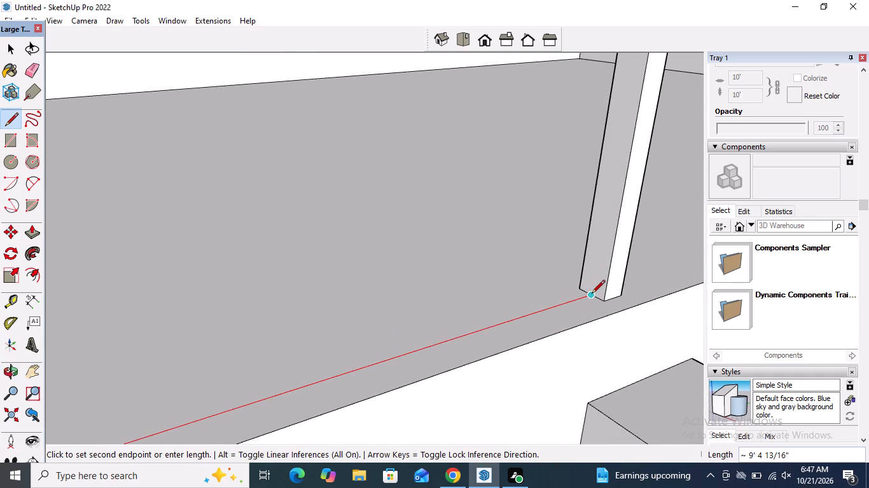
pyautogui.click(592, 294)
# Draw a vertical line 6' 3" long up the first post's face from the floor line's end to the rail's underside.
pyautogui.scroll(-4, 592, 294)
pyautogui.click(592, 294)
pyautogui.scroll(-5, 593, 217)
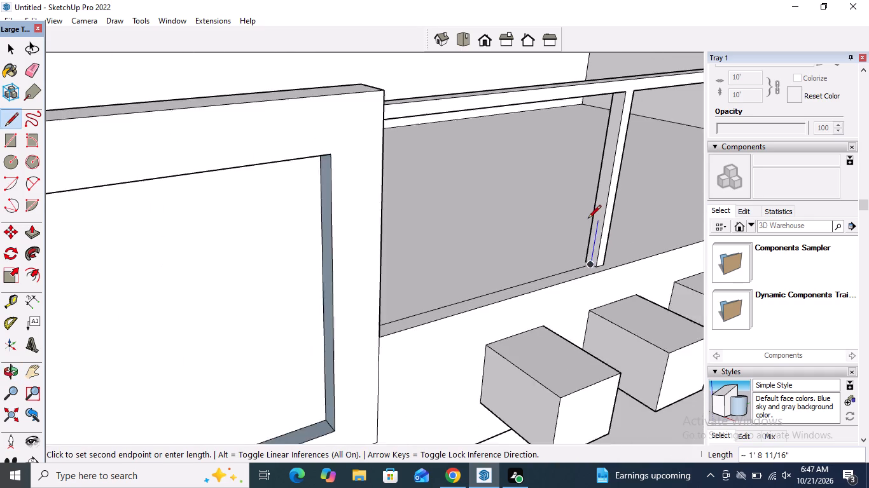
pyautogui.scroll(-5, 588, 219)
pyautogui.moveTo(592, 205); pyautogui.dragTo(606, 121, button='middle')
pyautogui.scroll(11, 591, 139)
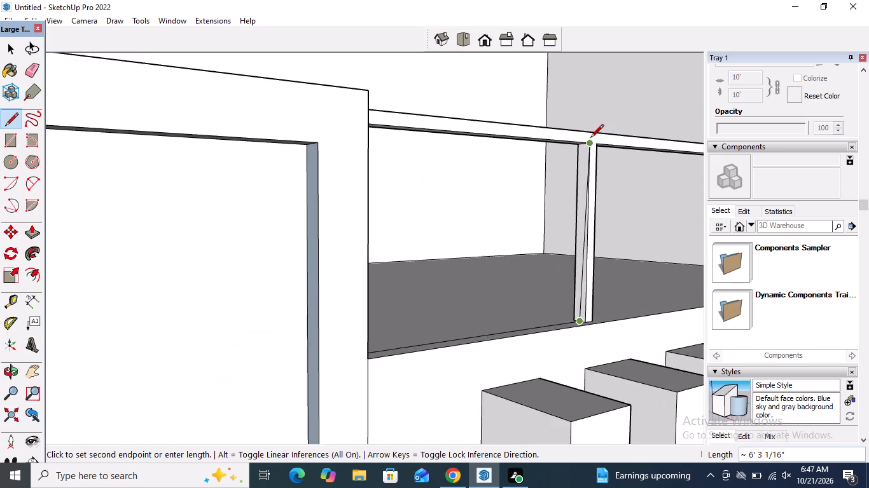
pyautogui.scroll(4, 590, 139)
pyautogui.moveTo(590, 138); pyautogui.dragTo(592, 105, button='middle')
pyautogui.scroll(8, 565, 154)
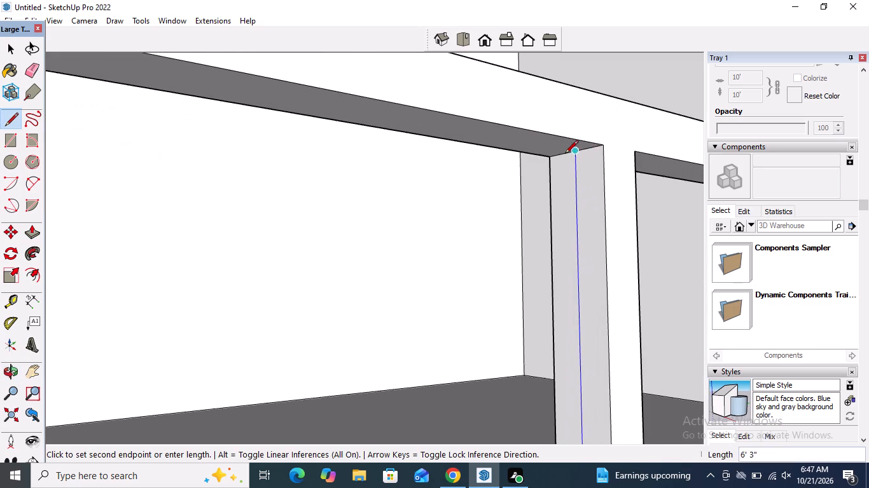
pyautogui.click(573, 154)
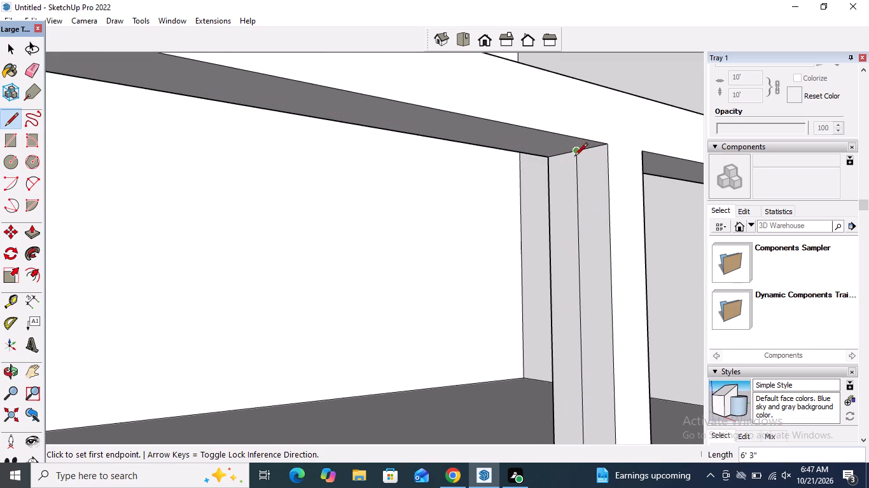
# Close the first railing bay's outline with a line about 9' 4 13/16" long along the rail's underside back to the framed panel.
pyautogui.click(576, 151)
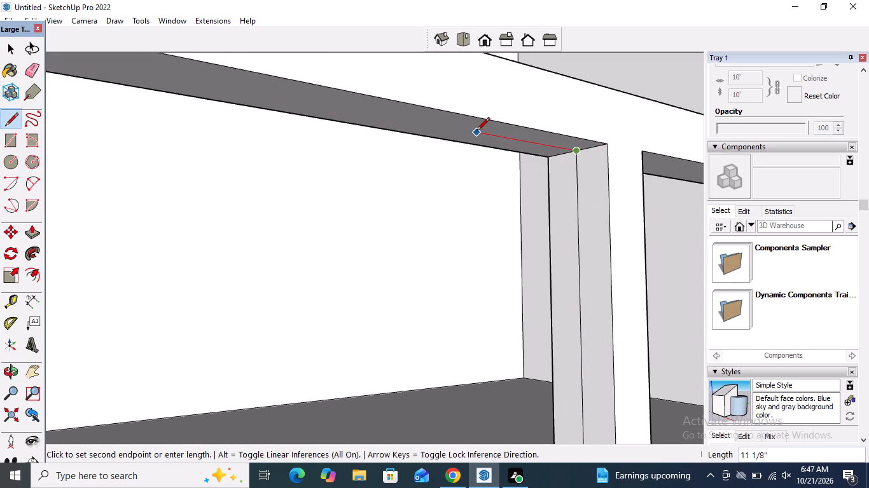
pyautogui.scroll(-20, 476, 132)
pyautogui.scroll(-3, 476, 132)
pyautogui.moveTo(466, 125); pyautogui.dragTo(229, 93, button='middle')
pyautogui.scroll(8, 235, 118)
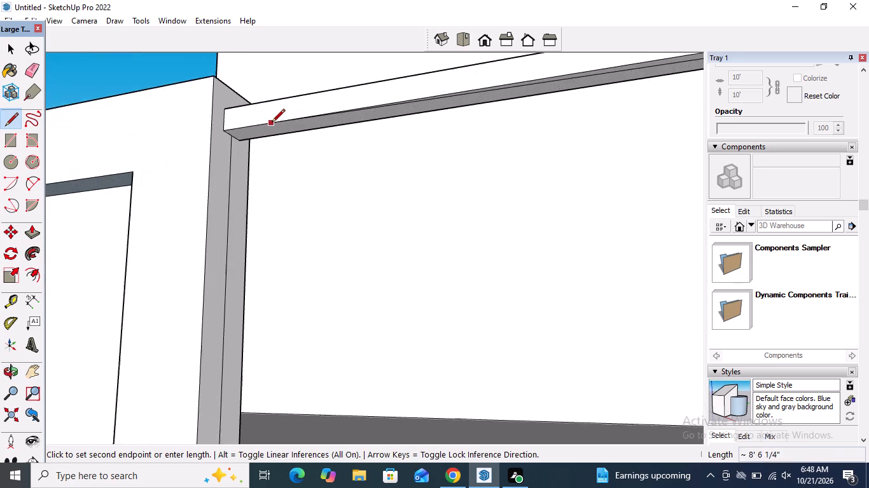
pyautogui.scroll(7, 272, 123)
pyautogui.click(212, 141)
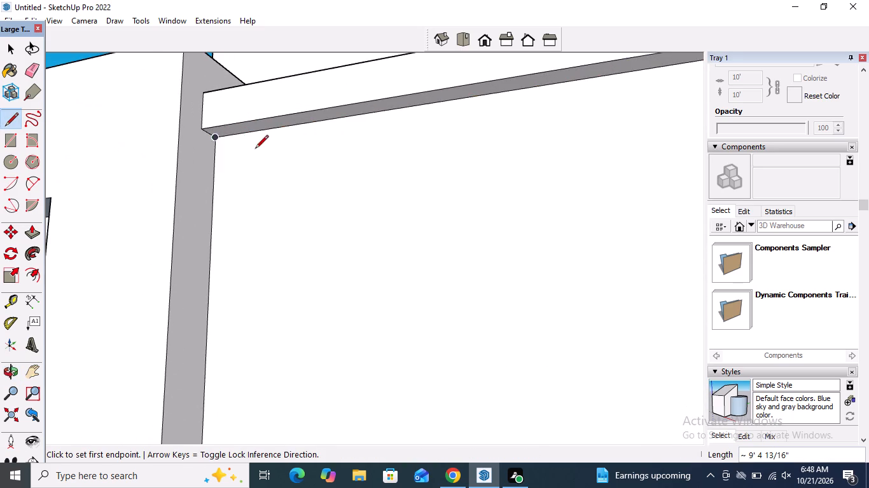
# Draw a vertical line 6' 3" long down the first post's second-bay face, from the rail's underside to the balcony floor.
pyautogui.scroll(-17, 264, 149)
pyautogui.scroll(-5, 284, 180)
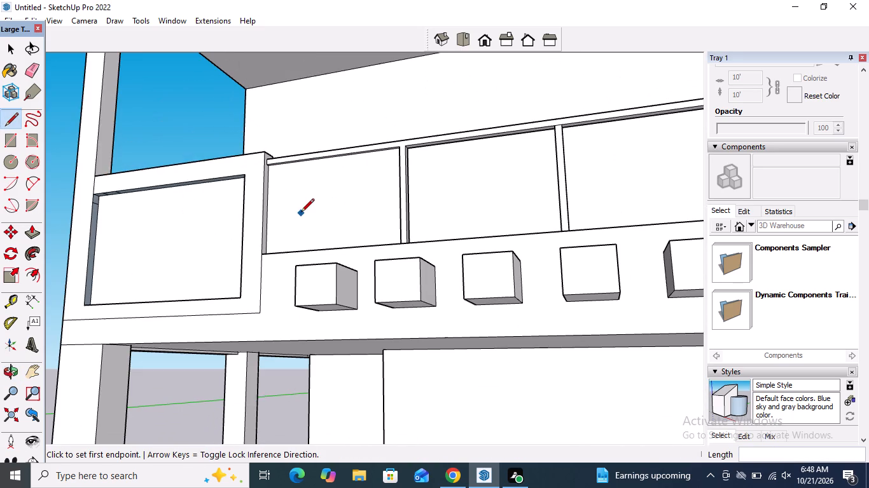
pyautogui.scroll(4, 468, 147)
pyautogui.scroll(7, 352, 154)
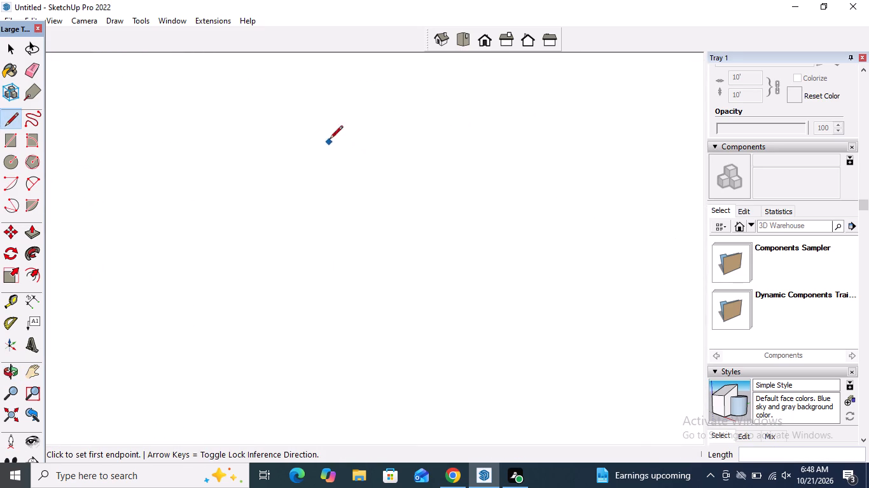
pyautogui.scroll(-5, 325, 137)
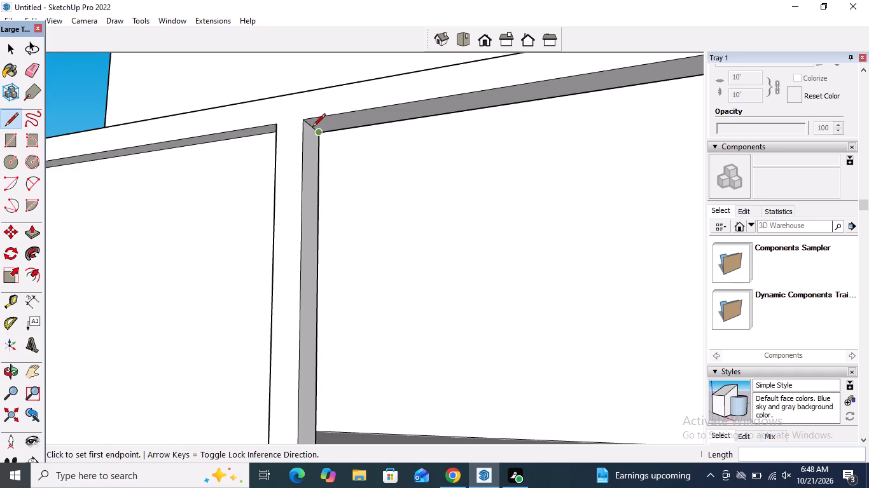
pyautogui.scroll(2, 312, 127)
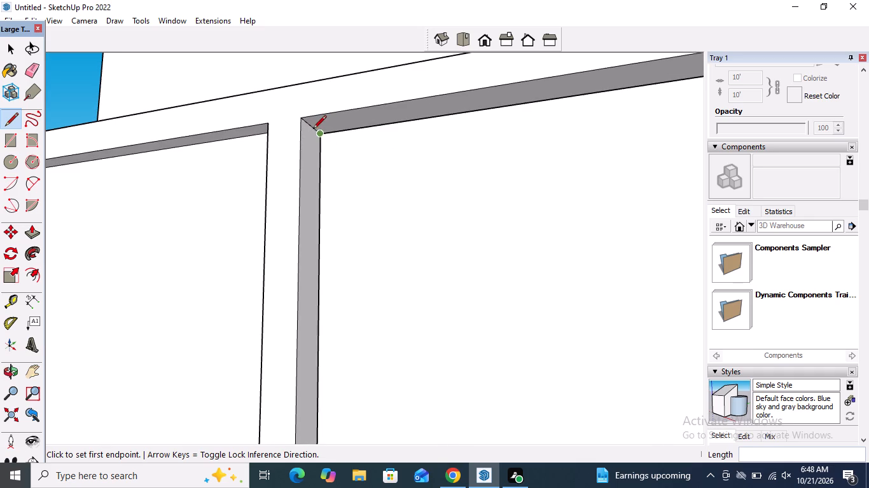
pyautogui.click(308, 130)
pyautogui.scroll(-16, 302, 174)
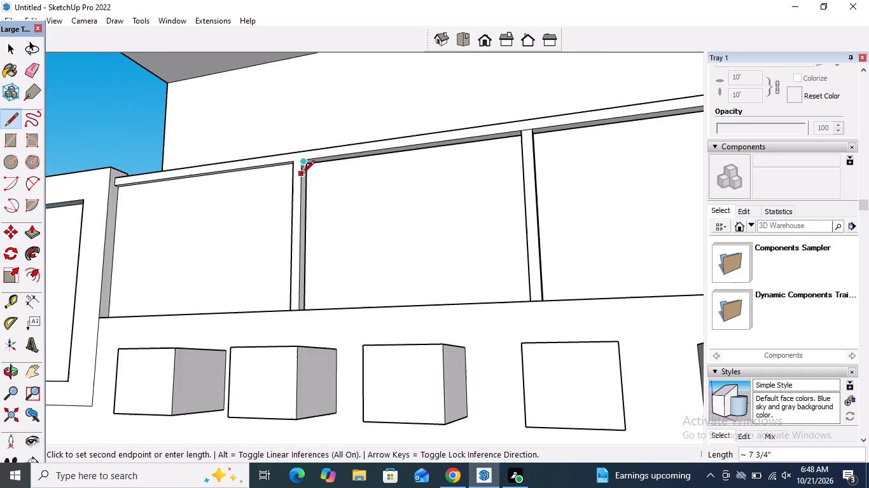
pyautogui.moveTo(302, 209); pyautogui.dragTo(280, 331, button='middle')
pyautogui.scroll(14, 295, 292)
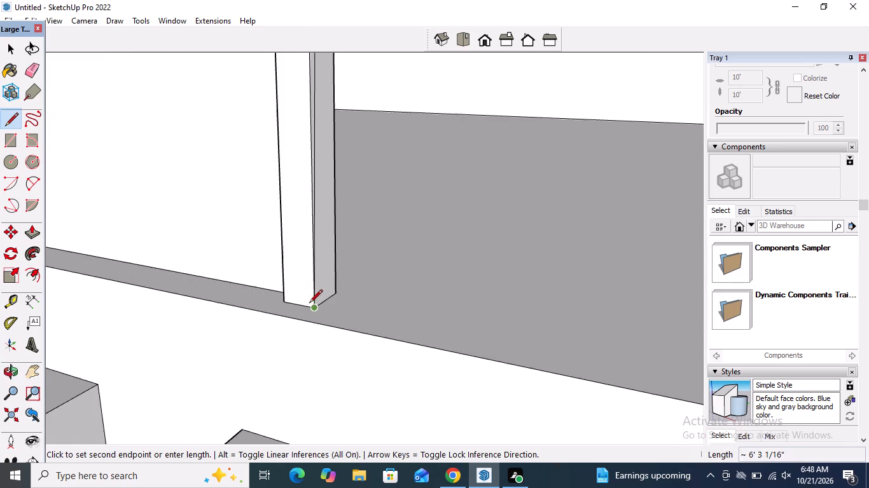
pyautogui.click(328, 299)
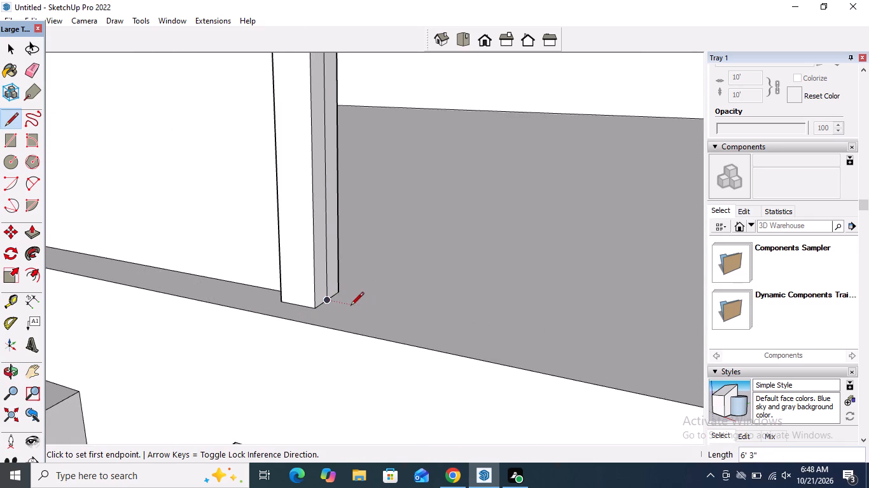
# Draw a floor line about 8' 10 1/4" long from the first post's base to the second post's base.
pyautogui.moveTo(328, 301); pyautogui.dragTo(333, 301)
pyautogui.scroll(-18, 440, 315)
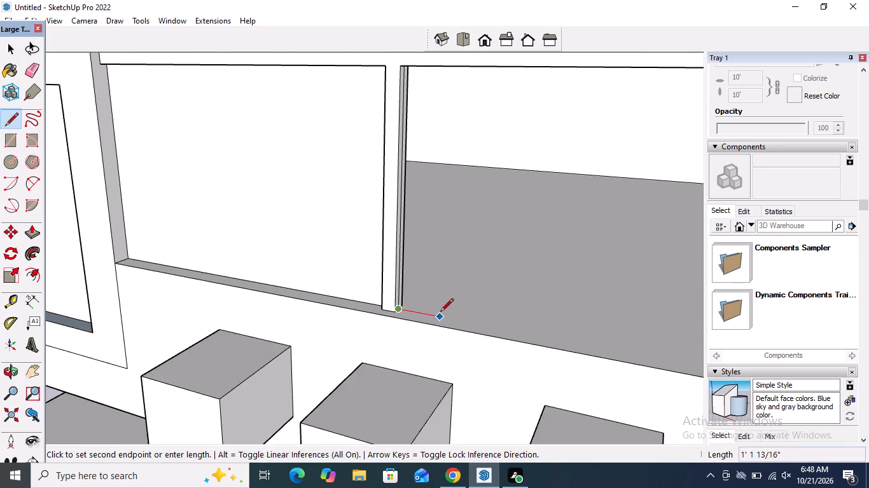
pyautogui.moveTo(440, 312); pyautogui.dragTo(677, 321, button='middle')
pyautogui.scroll(12, 615, 213)
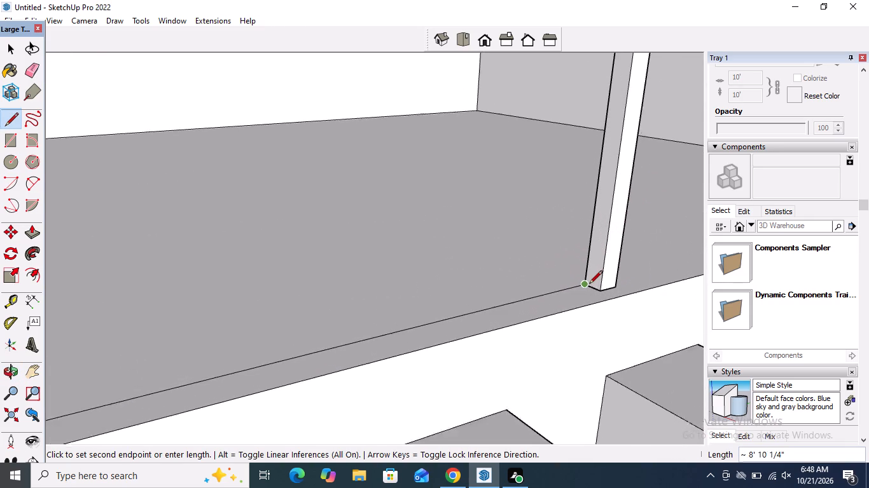
pyautogui.scroll(2, 589, 285)
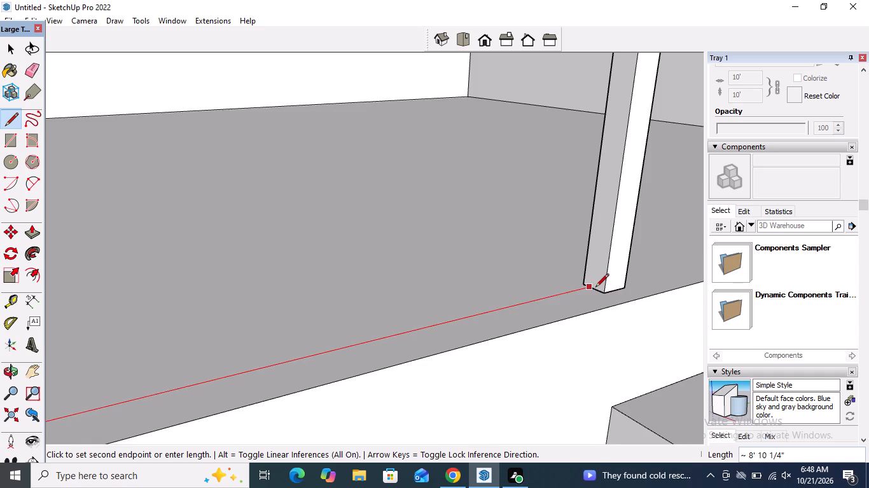
pyautogui.scroll(5, 596, 288)
pyautogui.click(598, 292)
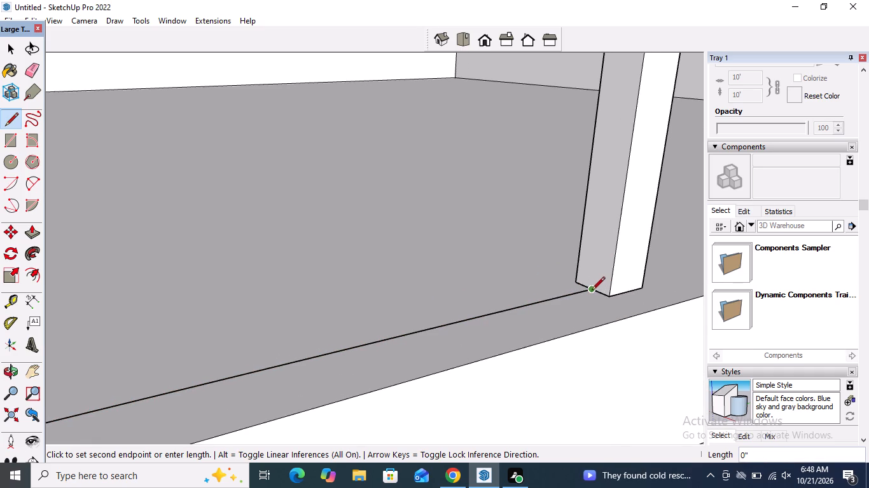
# Draw a vertical line 6' 3" long up the second post's face from the floor line's end to the rail's underside.
pyautogui.click(591, 285)
pyautogui.scroll(-7, 600, 244)
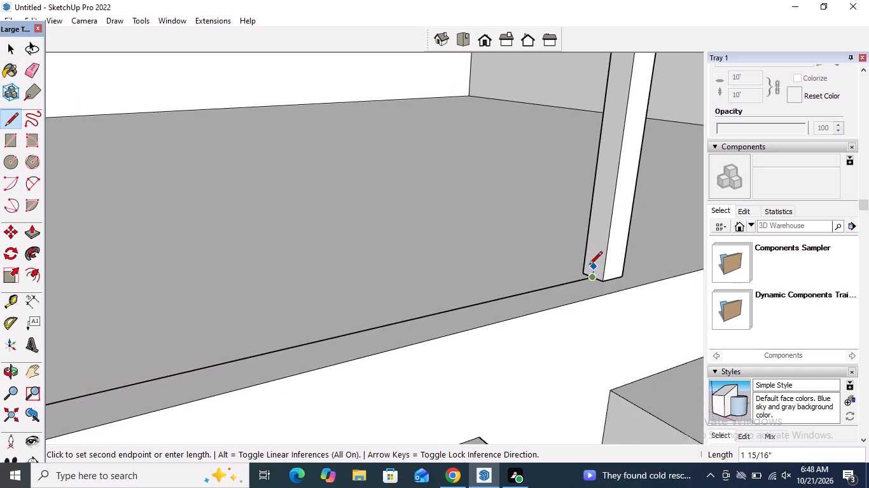
pyautogui.scroll(-10, 589, 266)
pyautogui.moveTo(588, 263); pyautogui.dragTo(626, 168, button='middle')
pyautogui.scroll(5, 558, 71)
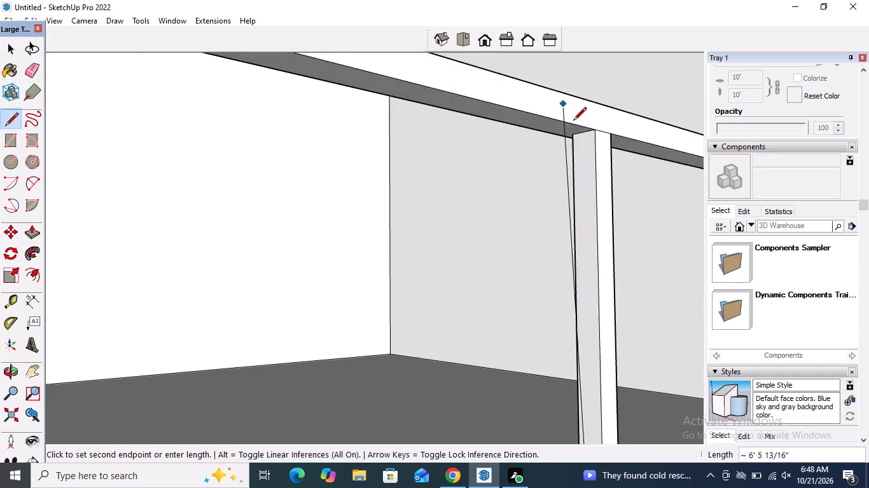
pyautogui.scroll(4, 587, 144)
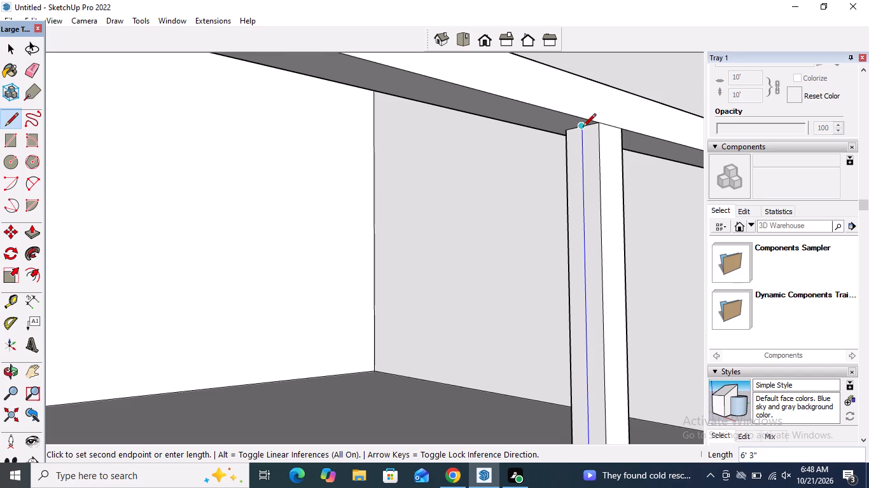
pyautogui.click(583, 128)
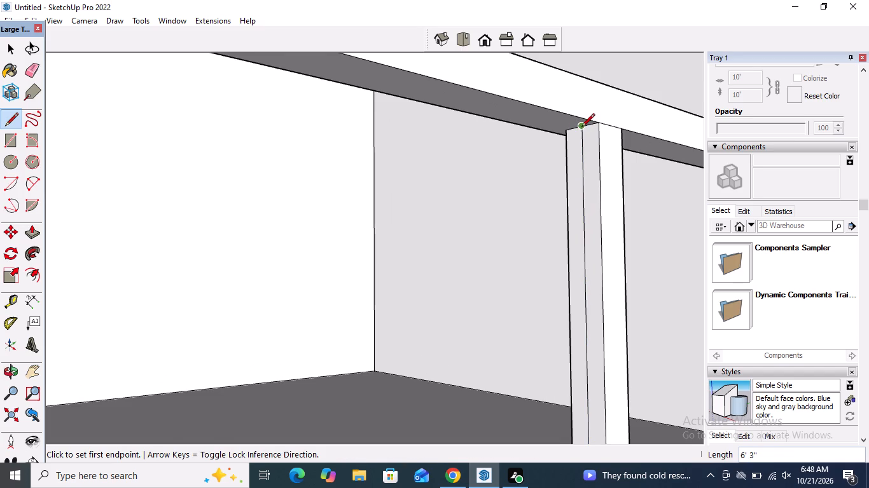
# Close the second railing bay's outline with a line about 8' 10 1/4" long along the rail's underside back to the first post.
pyautogui.moveTo(581, 128); pyautogui.dragTo(574, 128)
pyautogui.scroll(-4, 421, 137)
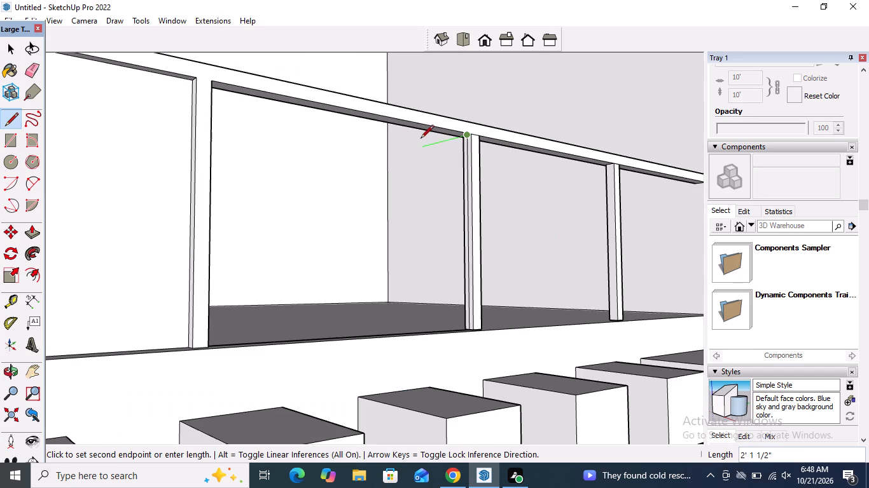
pyautogui.moveTo(421, 138); pyautogui.dragTo(112, 143, button='middle')
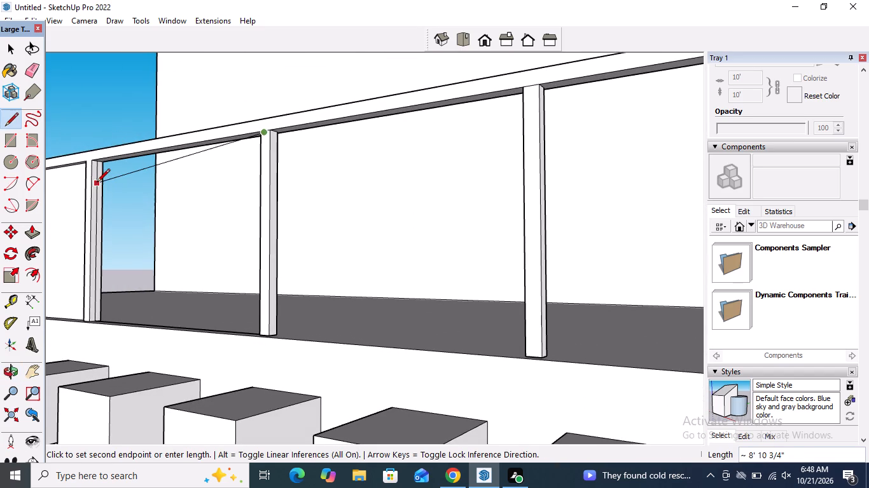
pyautogui.scroll(14, 97, 183)
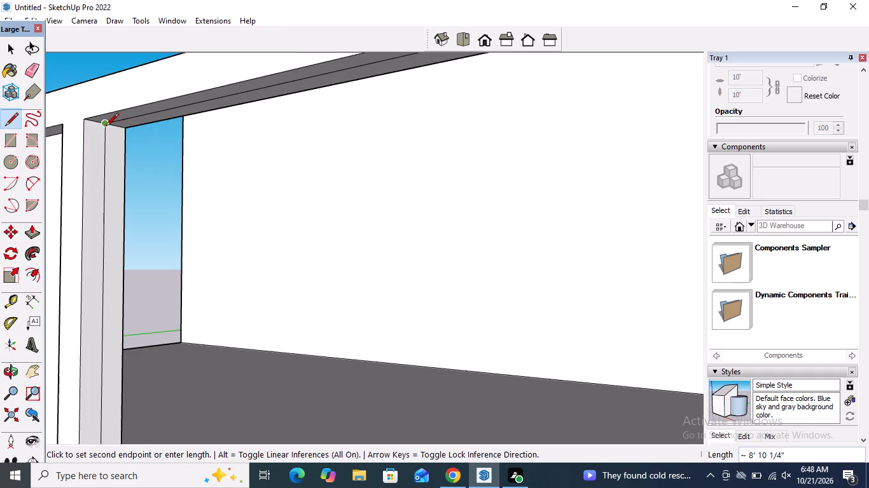
pyautogui.click(104, 126)
pyautogui.scroll(-18, 168, 156)
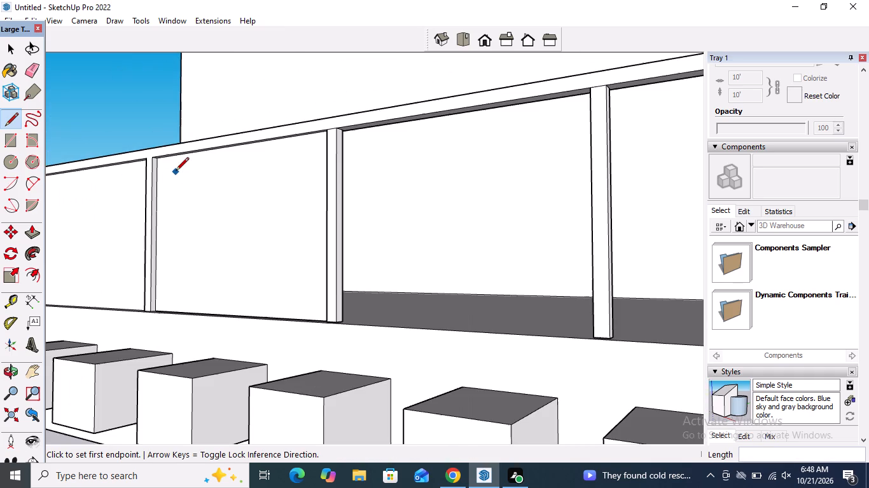
pyautogui.scroll(-1, 176, 172)
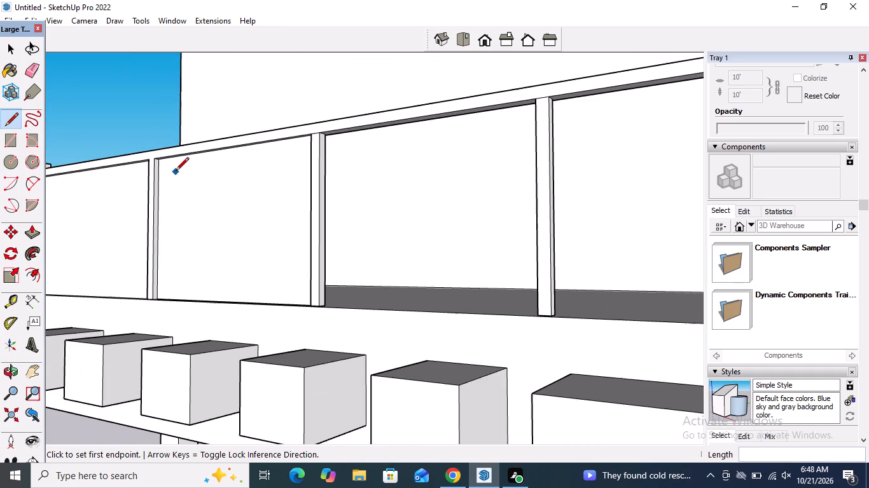
# Draw a vertical line 6' 3" long down the second post's third-bay face, from the rail's underside to the balcony floor.
pyautogui.scroll(4, 348, 170)
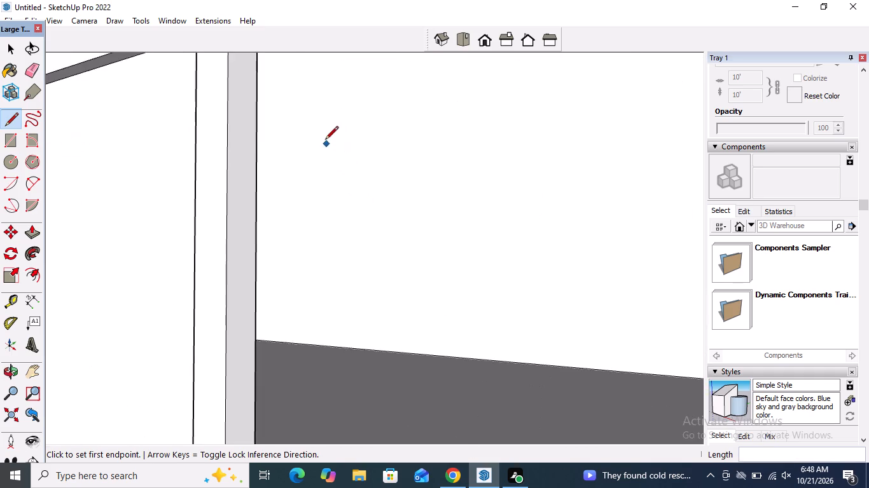
pyautogui.scroll(-3, 298, 175)
pyautogui.scroll(13, 297, 127)
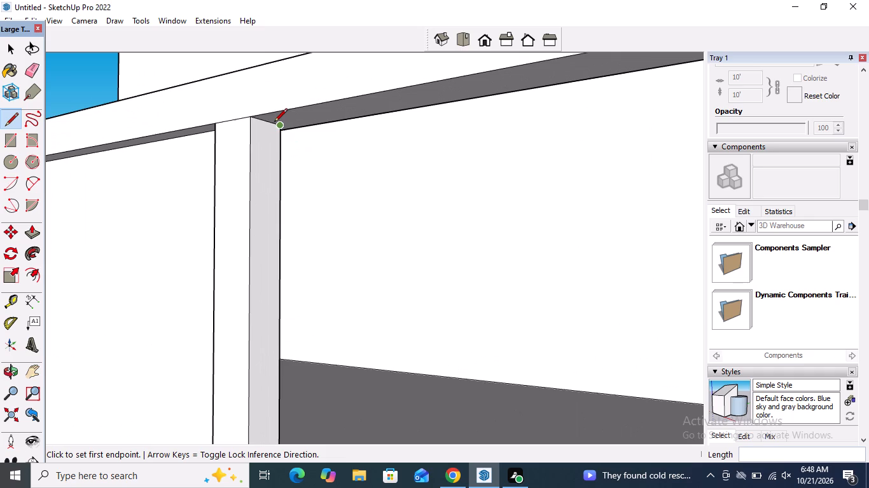
pyautogui.click(267, 123)
pyautogui.scroll(-5, 280, 187)
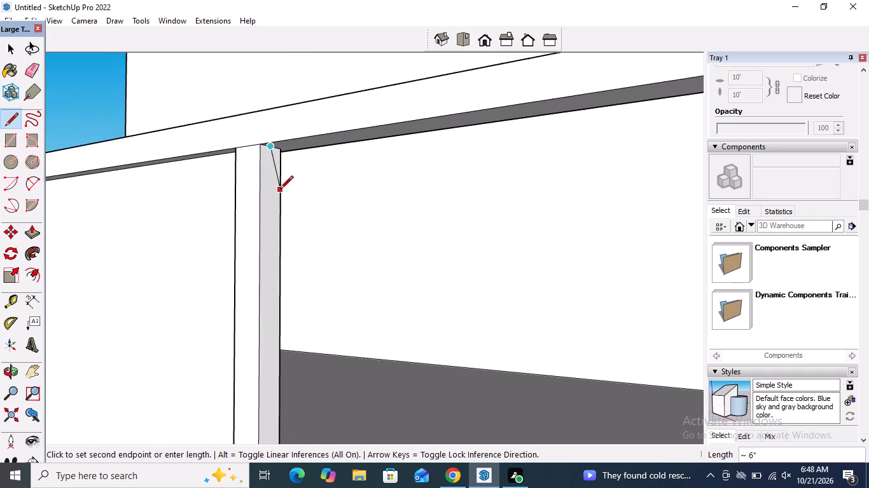
pyautogui.scroll(-10, 279, 190)
pyautogui.scroll(-4, 275, 271)
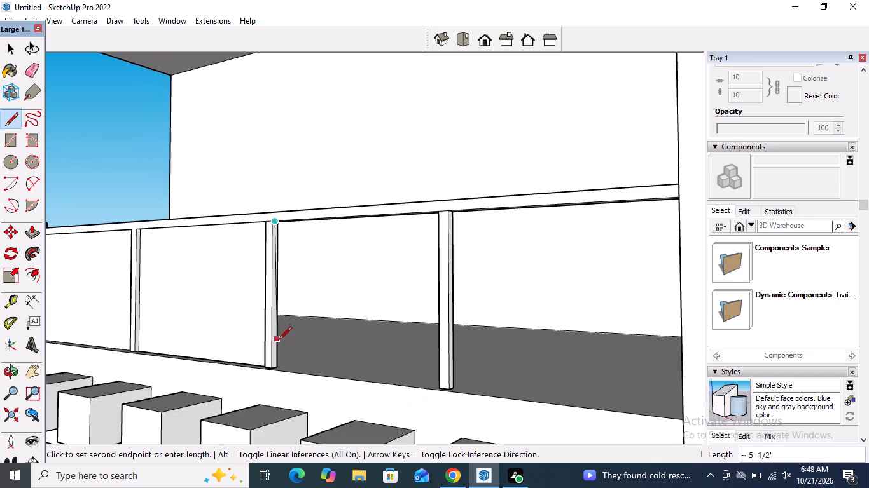
pyautogui.scroll(12, 279, 347)
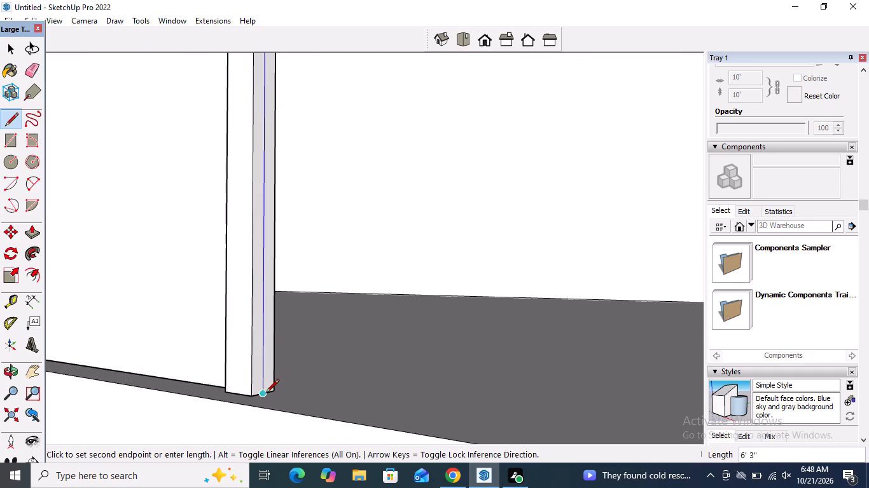
pyautogui.click(265, 395)
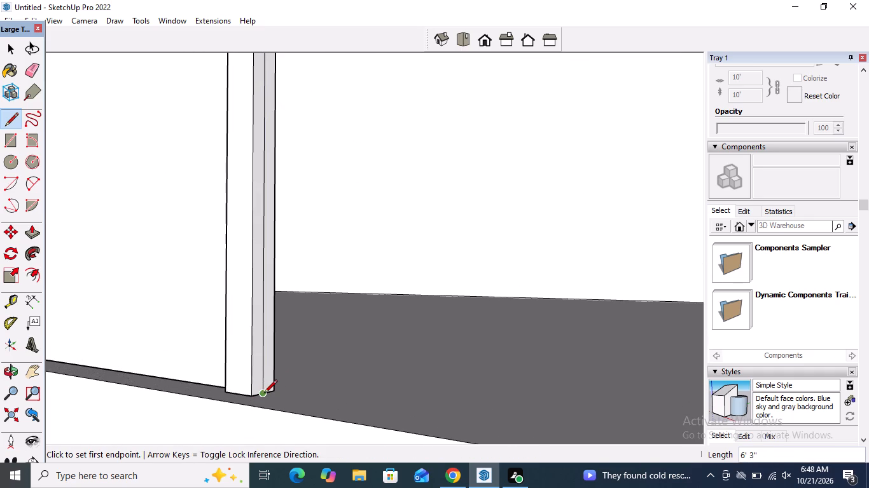
# Draw a floor line about 7' 10" long from the second post's base to the middle of the third post's base edge.
pyautogui.click(264, 393)
pyautogui.scroll(-14, 292, 395)
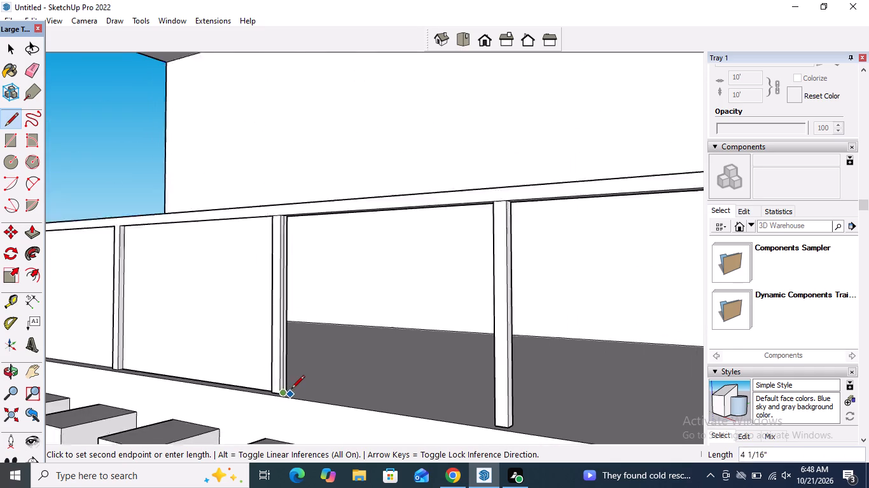
pyautogui.scroll(-1, 291, 390)
pyautogui.moveTo(298, 389); pyautogui.dragTo(507, 432, button='middle')
pyautogui.scroll(6, 527, 387)
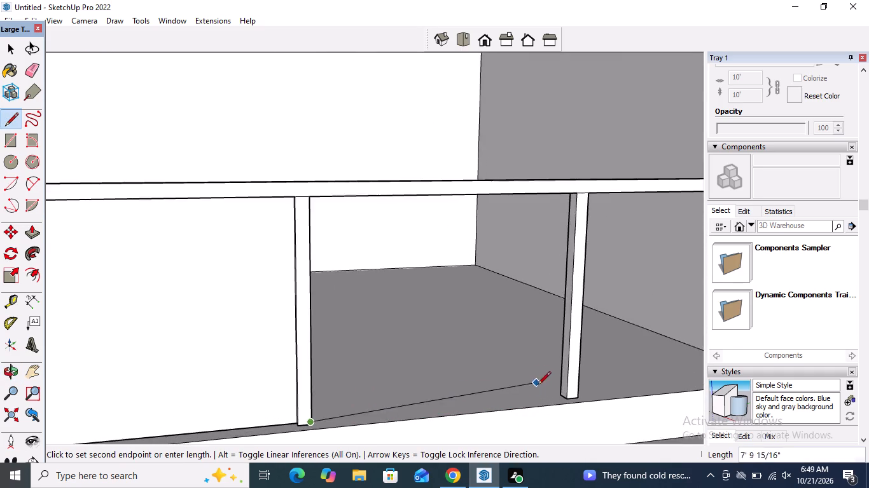
pyautogui.scroll(8, 538, 386)
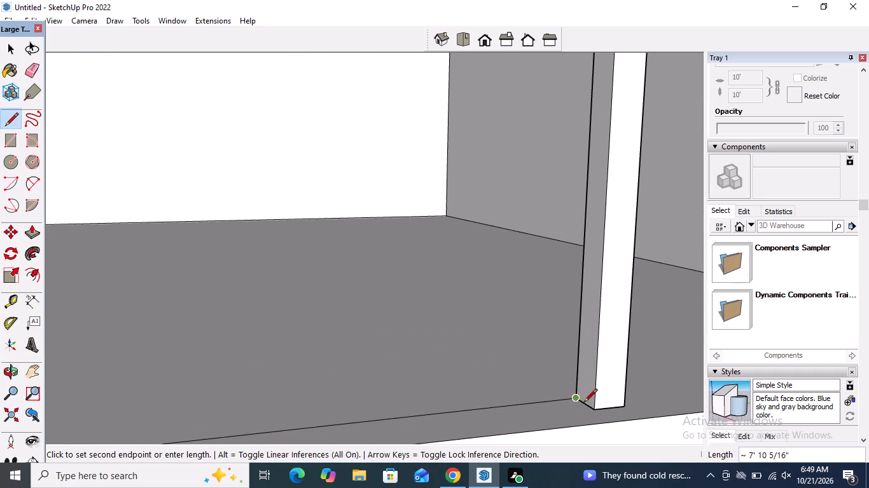
pyautogui.click(586, 404)
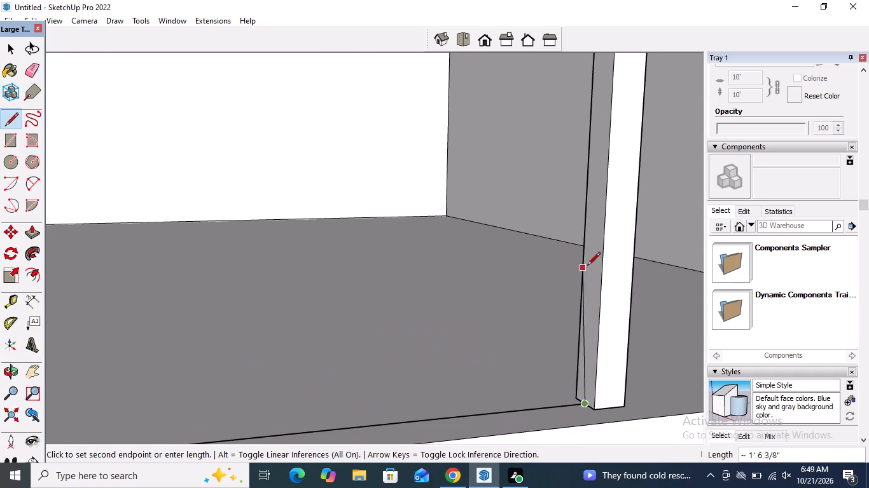
# Draw a vertical line 6' 3" long up the third post's face from the floor line's end to the rail's underside.
pyautogui.scroll(-15, 588, 287)
pyautogui.moveTo(563, 208); pyautogui.dragTo(609, 144, button='middle')
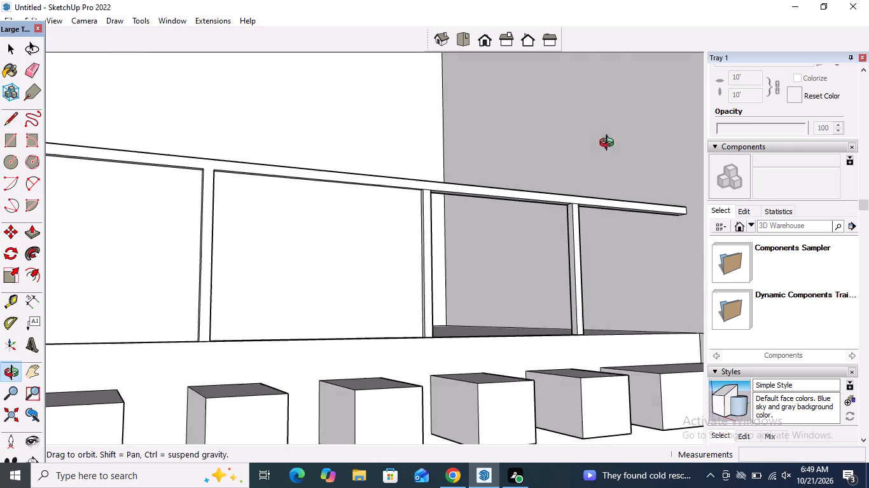
pyautogui.moveTo(609, 144); pyautogui.dragTo(609, 144, button='middle')
pyautogui.scroll(9, 554, 221)
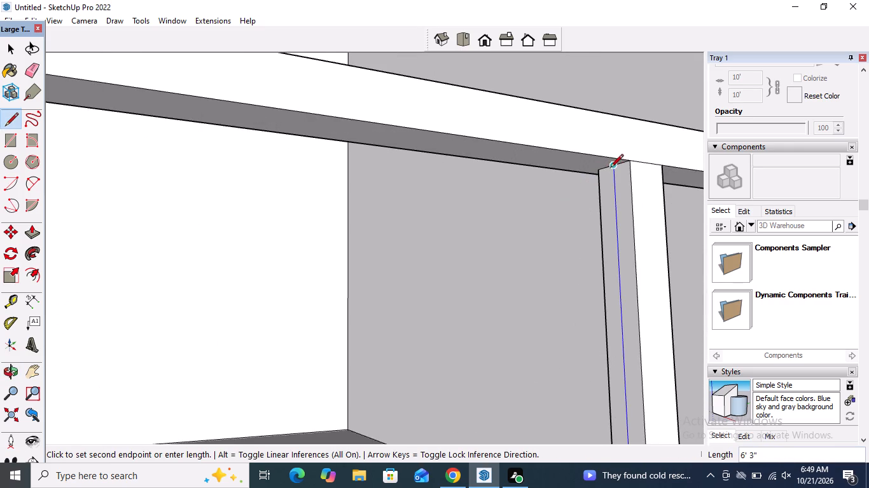
pyautogui.click(611, 168)
# Close the third railing bay's outline with a line along the rail's underside from the third post back to the second post.
pyautogui.click(610, 167)
pyautogui.scroll(-5, 521, 170)
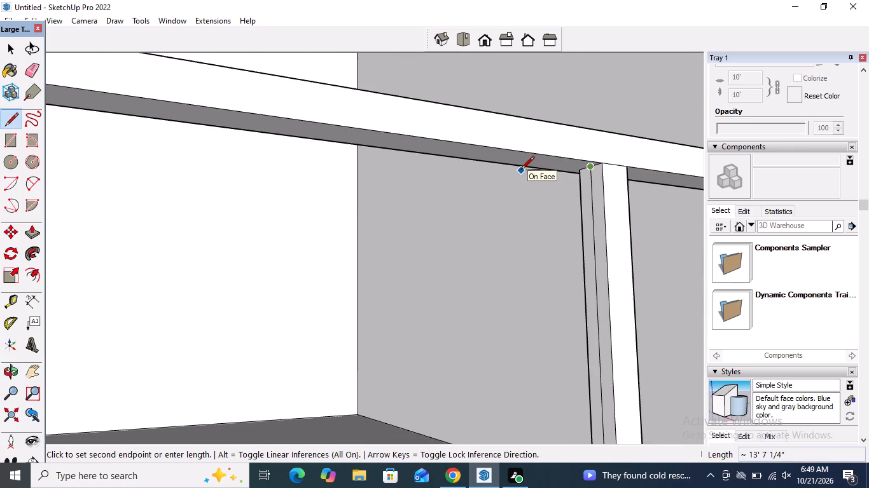
pyautogui.moveTo(521, 169); pyautogui.dragTo(283, 135, button='middle')
pyautogui.scroll(9, 272, 154)
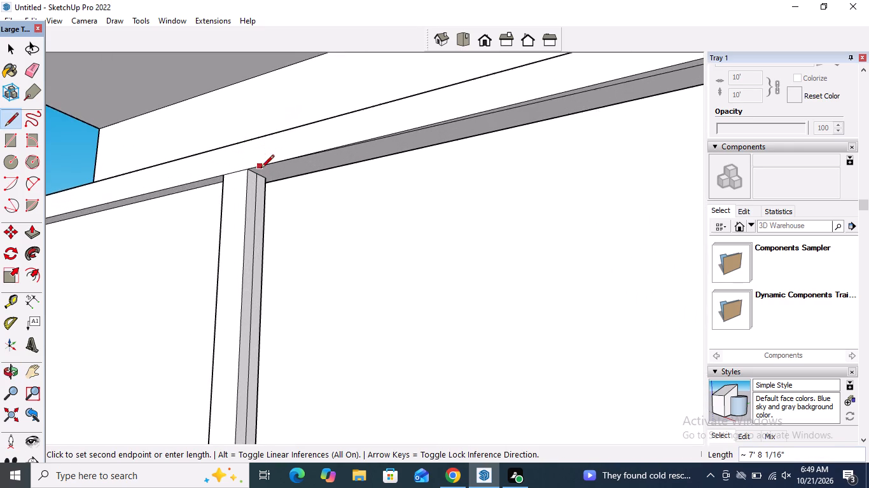
pyautogui.click(258, 177)
pyautogui.scroll(-16, 264, 164)
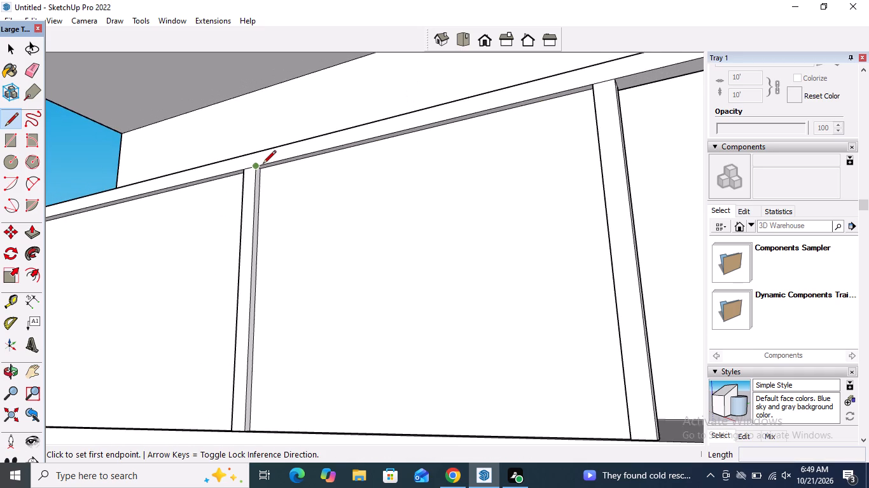
pyautogui.scroll(-5, 263, 165)
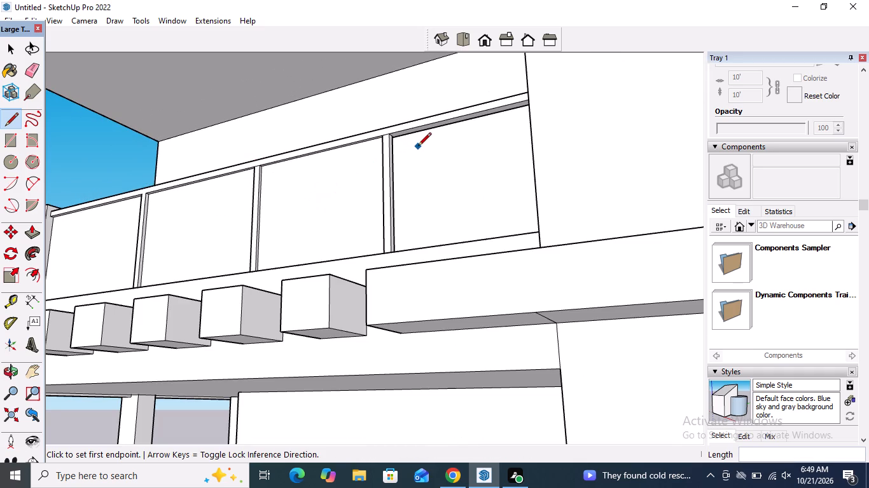
# Draw a vertical line 6' 3" long down the third post's last-bay face, from the rail's underside to the balcony floor.
pyautogui.scroll(4, 418, 145)
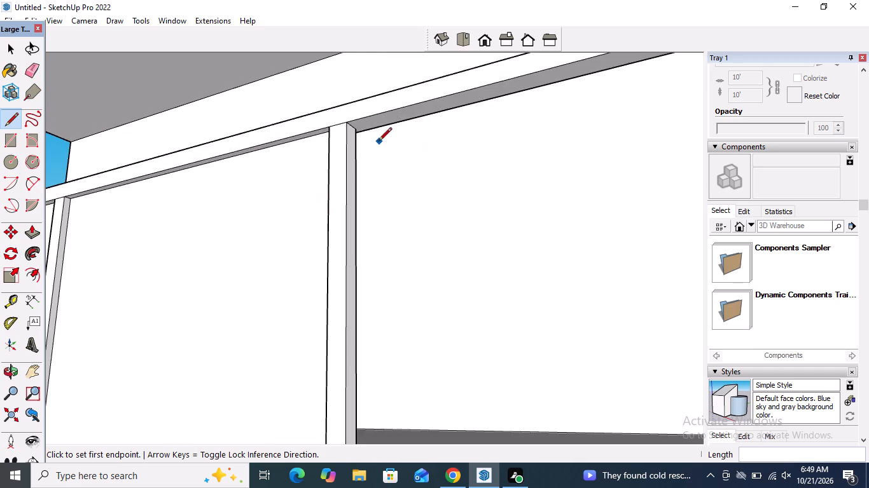
pyautogui.scroll(3, 379, 140)
pyautogui.scroll(-5, 352, 165)
pyautogui.scroll(5, 323, 159)
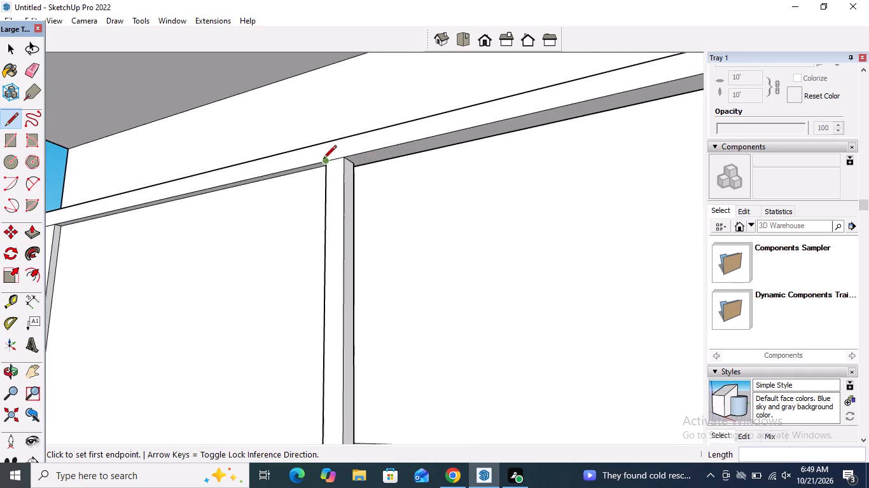
pyautogui.scroll(8, 338, 163)
pyautogui.click(356, 154)
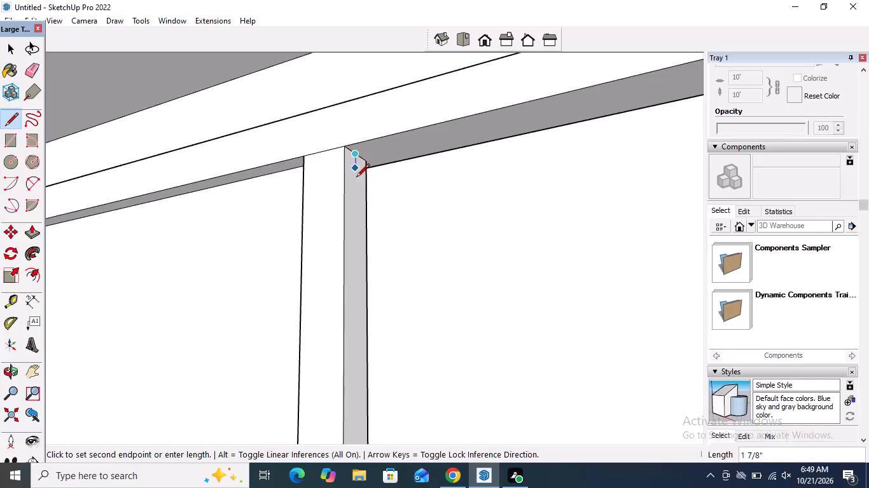
pyautogui.scroll(-15, 356, 189)
pyautogui.moveTo(356, 205); pyautogui.dragTo(356, 227, button='middle')
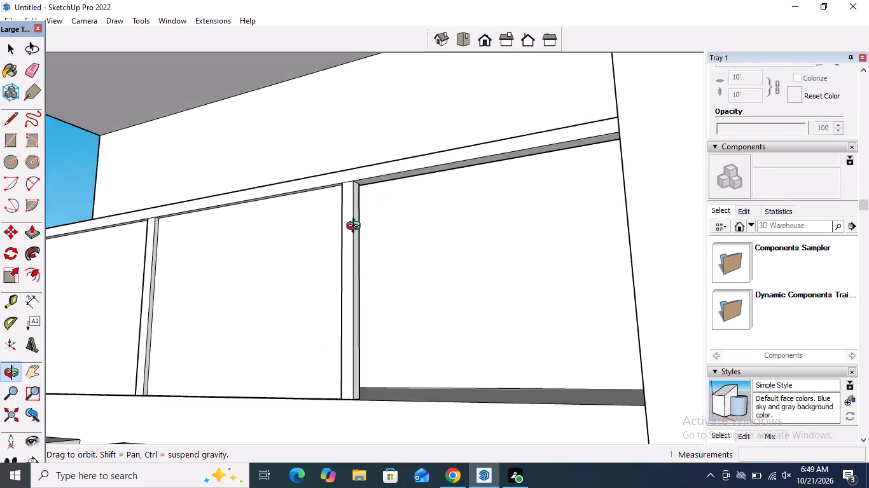
pyautogui.moveTo(356, 227); pyautogui.dragTo(347, 300, button='middle')
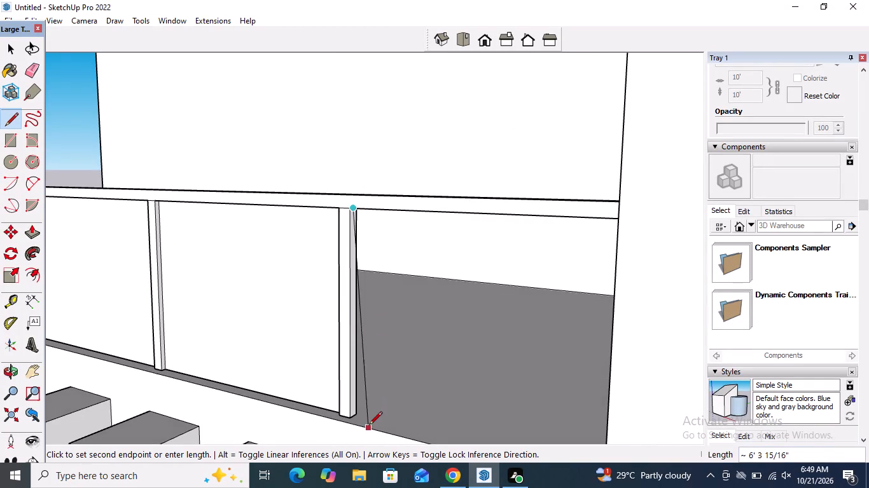
pyautogui.scroll(13, 369, 426)
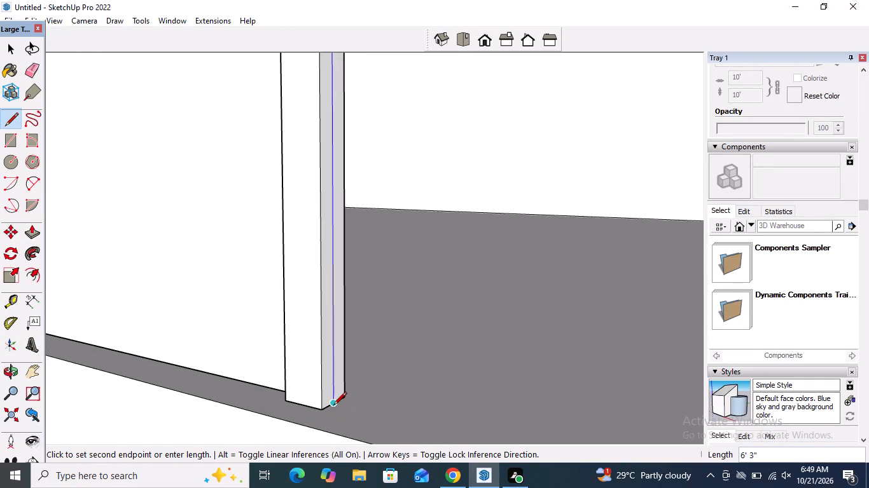
pyautogui.click(333, 405)
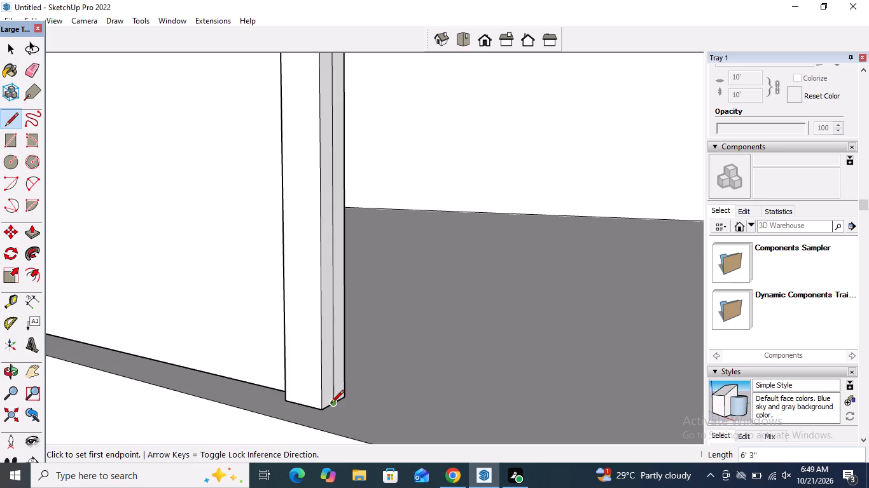
# Draw a floor line about 7' 5 11/16" long from the middle of the third post's base edge to the tower's side wall.
pyautogui.click(331, 404)
pyautogui.scroll(-11, 390, 410)
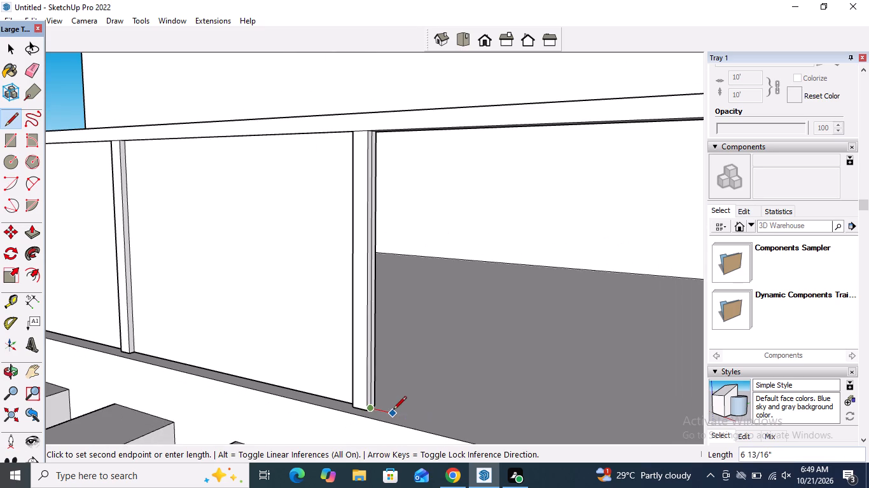
pyautogui.moveTo(393, 410); pyautogui.dragTo(559, 410, button='middle')
pyautogui.scroll(-5, 539, 396)
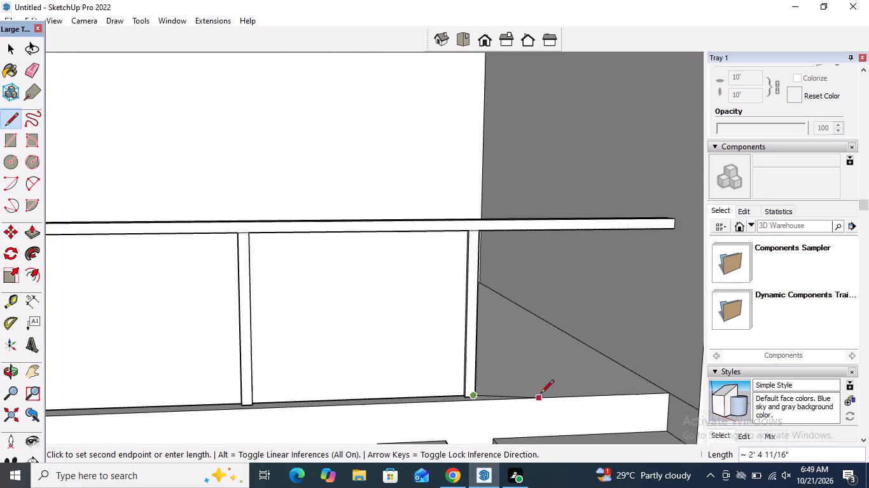
pyautogui.scroll(-4, 616, 367)
pyautogui.scroll(9, 627, 370)
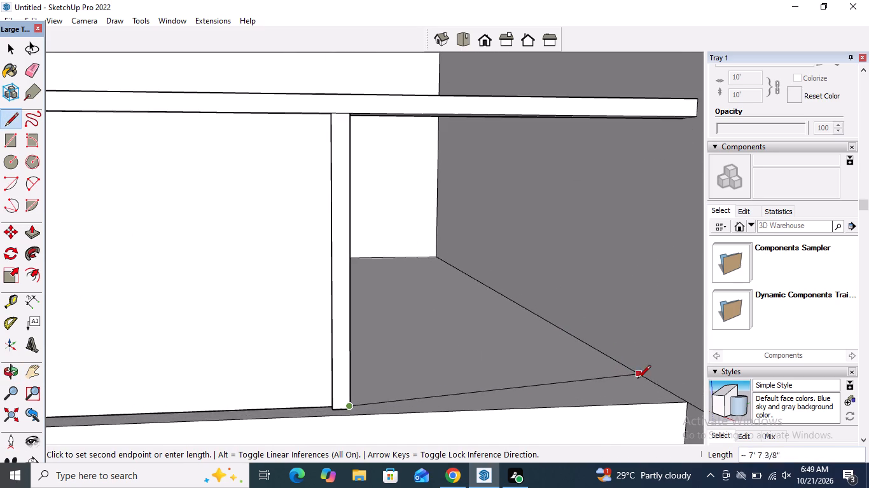
pyautogui.click(670, 396)
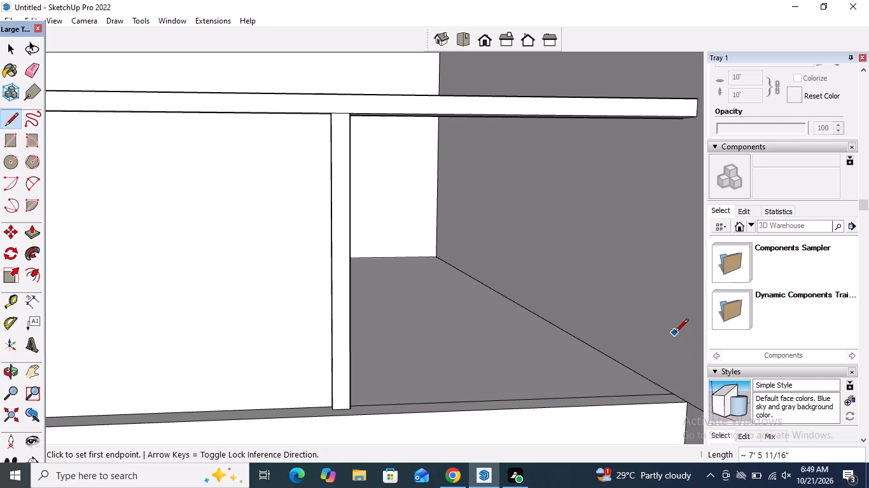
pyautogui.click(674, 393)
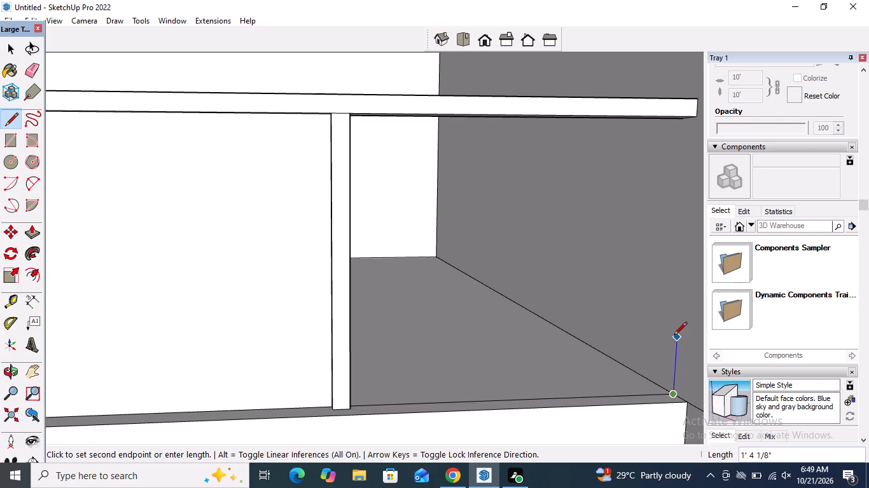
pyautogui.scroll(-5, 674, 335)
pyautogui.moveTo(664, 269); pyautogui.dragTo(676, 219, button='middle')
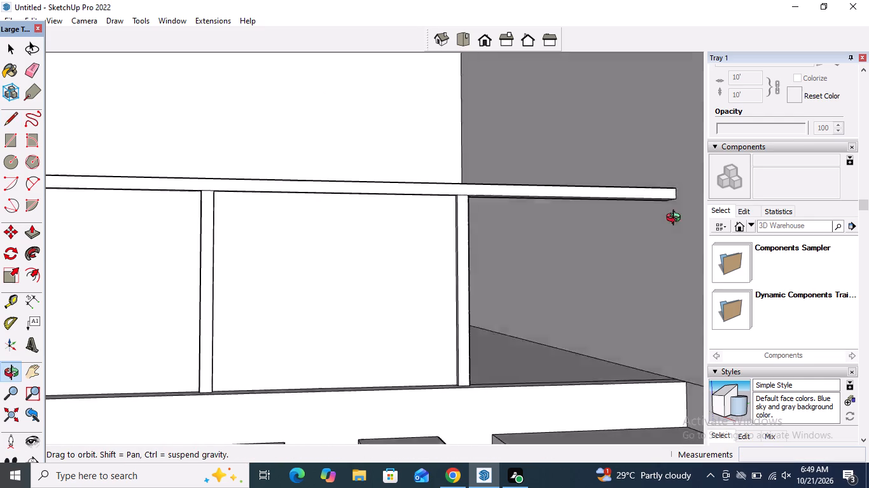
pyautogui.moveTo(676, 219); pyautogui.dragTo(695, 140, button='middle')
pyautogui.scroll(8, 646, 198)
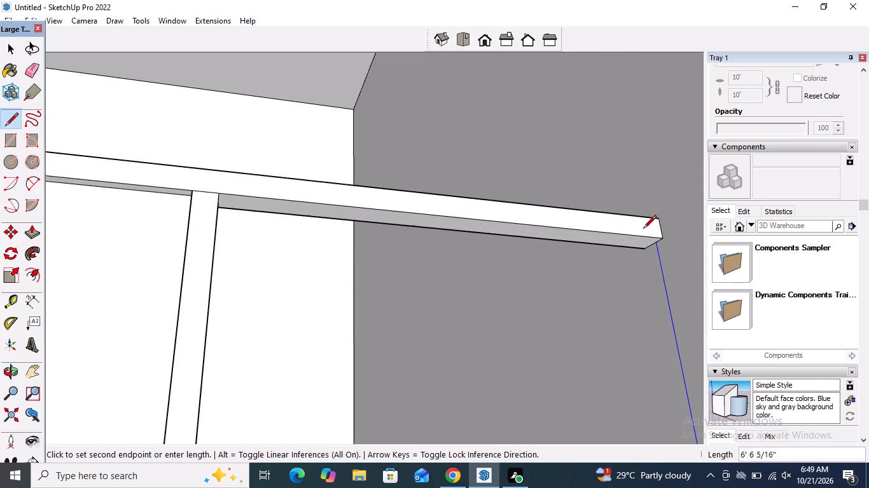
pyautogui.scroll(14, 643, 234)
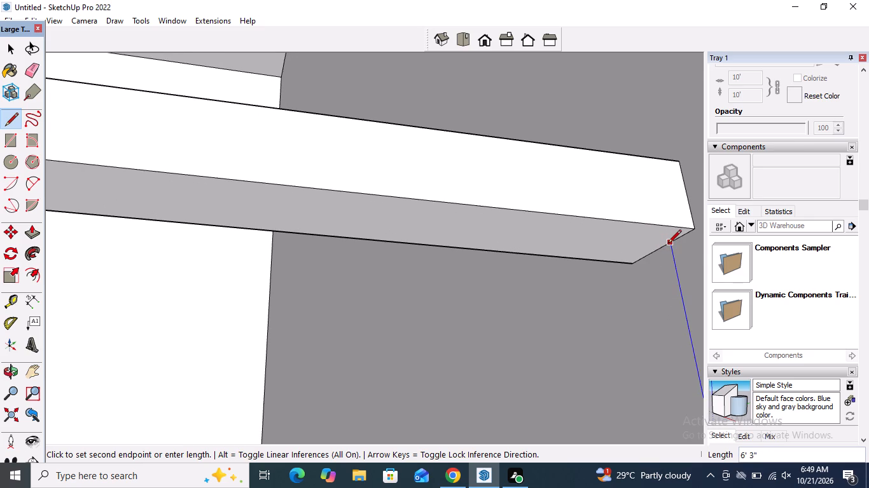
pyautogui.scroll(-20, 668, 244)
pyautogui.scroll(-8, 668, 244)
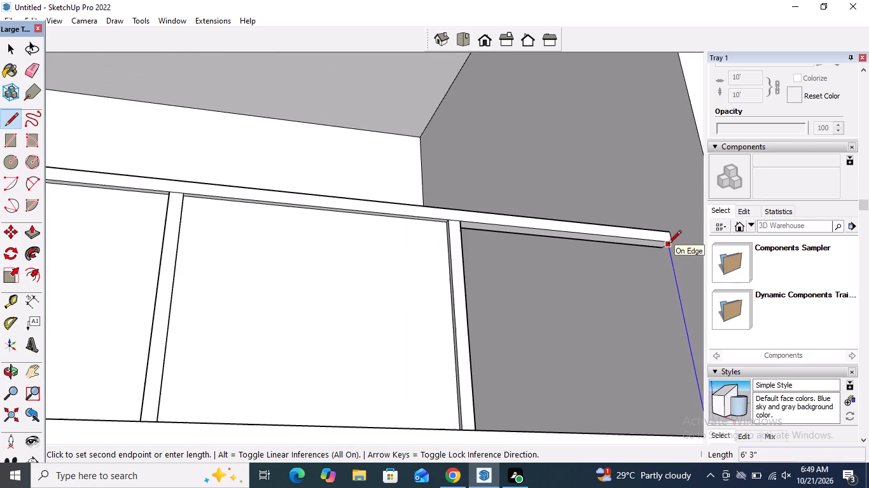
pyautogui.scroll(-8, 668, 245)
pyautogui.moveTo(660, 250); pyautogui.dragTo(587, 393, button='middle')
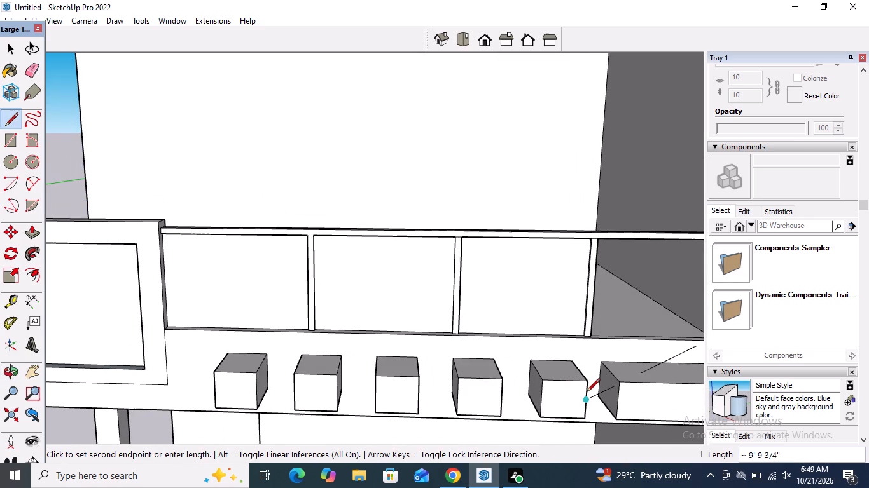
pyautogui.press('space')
# Draw a line about 7' 5 3/4" long along the rail's underside from the third post's top to the rail's end at the tower wall.
pyautogui.click(7, 121)
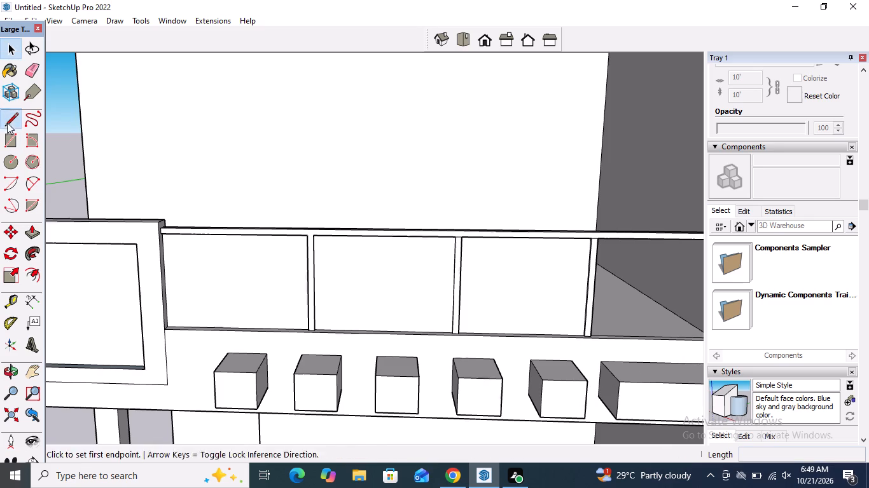
pyautogui.scroll(-11, 4, 198)
pyautogui.click(12, 117)
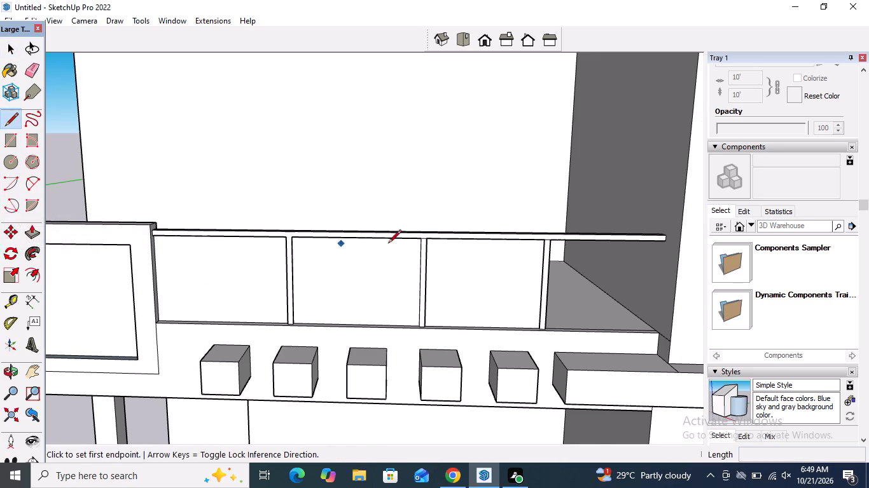
pyautogui.moveTo(629, 285); pyautogui.dragTo(524, 140, button='middle')
pyautogui.scroll(5, 524, 141)
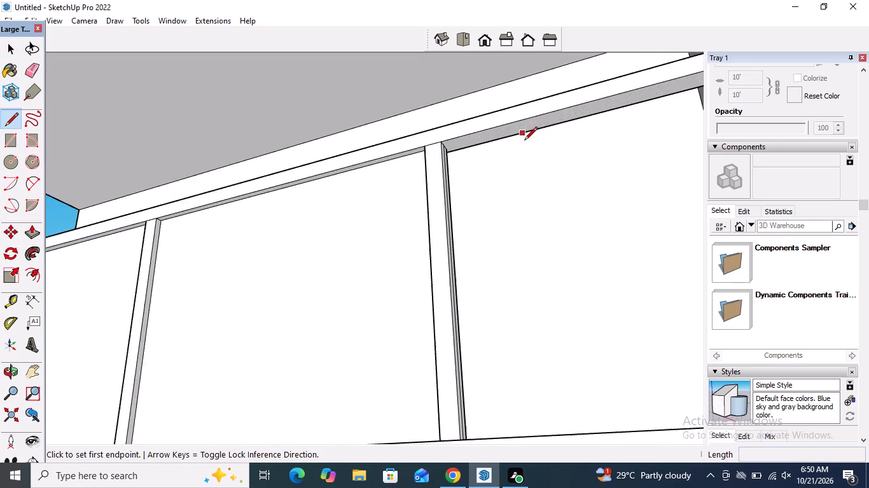
pyautogui.scroll(4, 497, 147)
pyautogui.scroll(-4, 396, 147)
pyautogui.scroll(7, 359, 144)
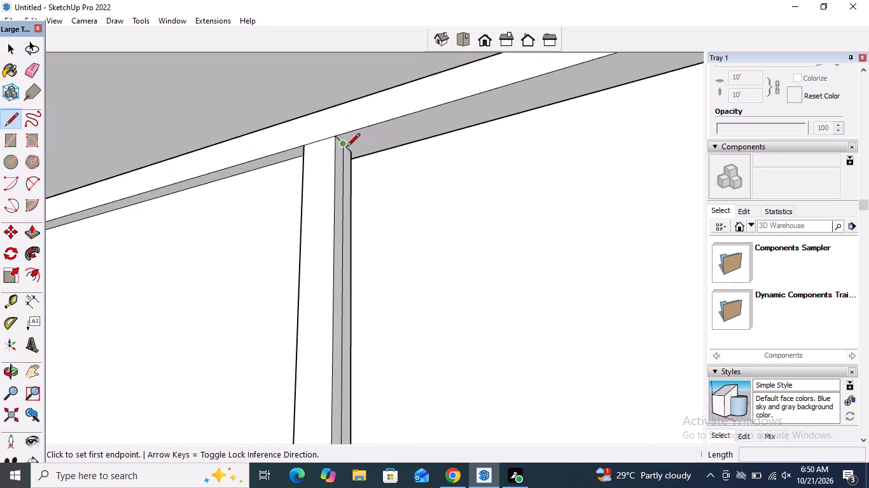
pyautogui.click(345, 146)
pyautogui.scroll(-7, 440, 131)
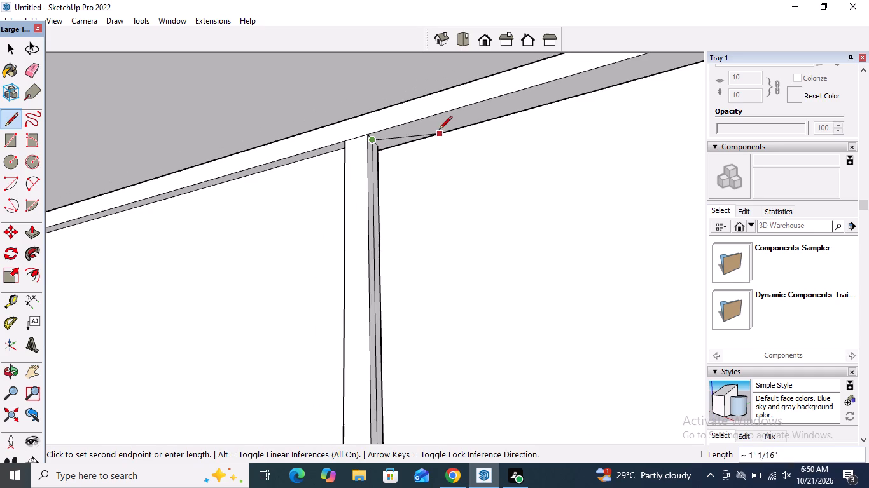
pyautogui.scroll(-9, 439, 130)
pyautogui.moveTo(439, 130); pyautogui.dragTo(643, 125, button='middle')
pyautogui.scroll(5, 608, 179)
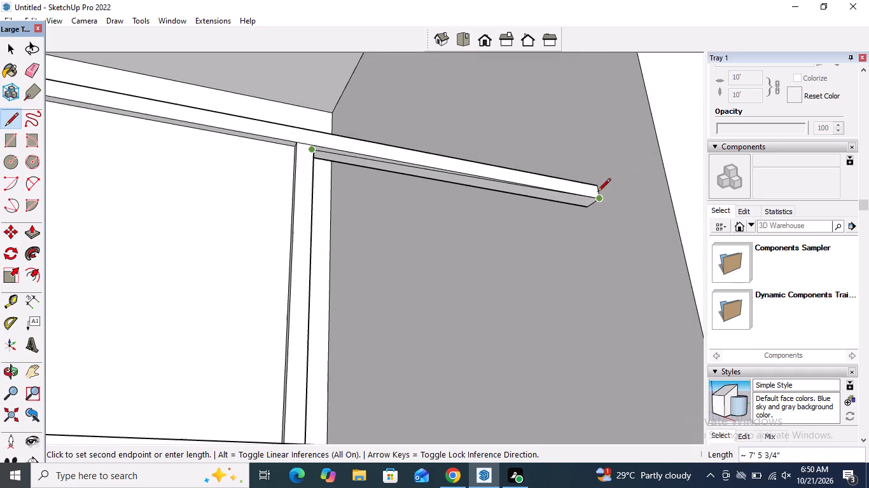
pyautogui.scroll(9, 597, 192)
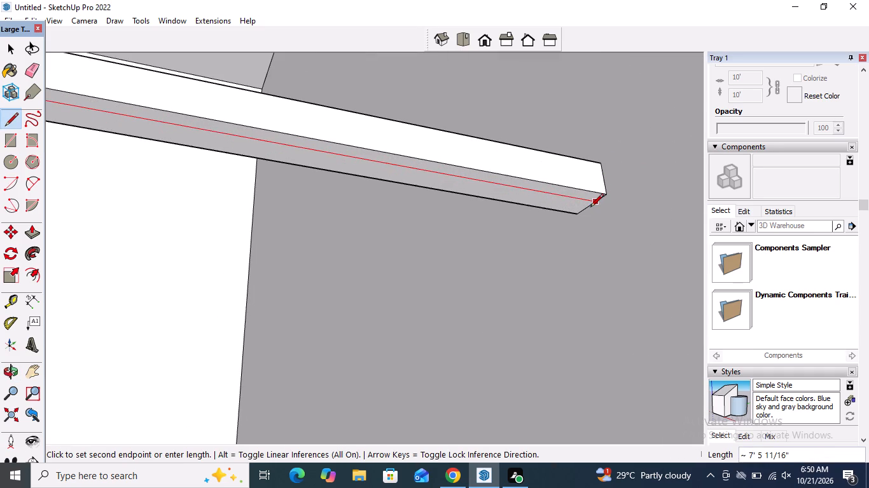
pyautogui.moveTo(588, 196); pyautogui.dragTo(585, 166, button='middle')
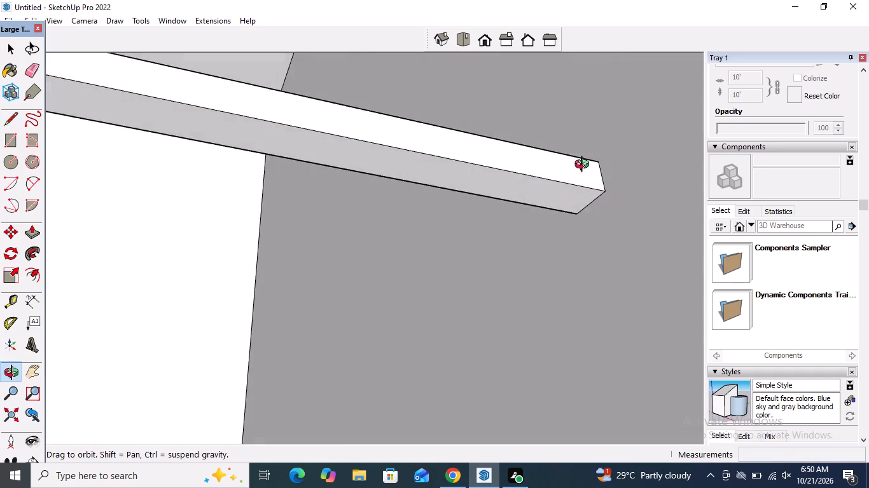
pyautogui.moveTo(585, 166); pyautogui.dragTo(581, 140, button='middle')
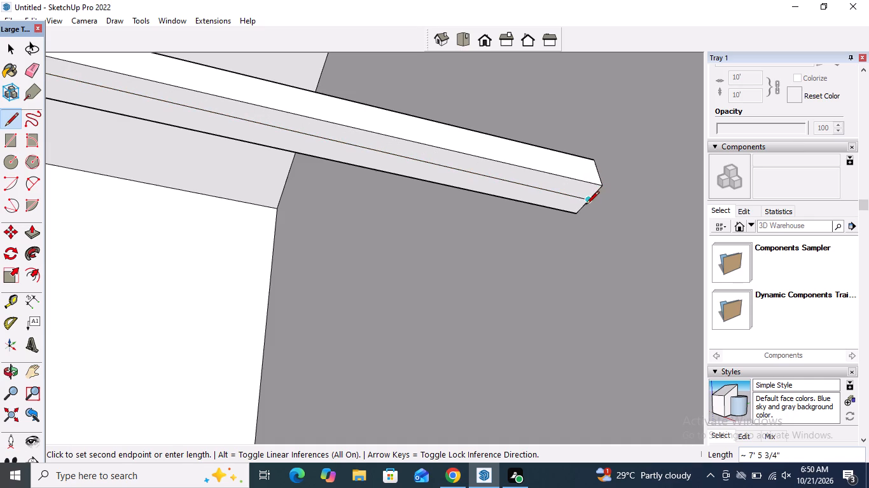
pyautogui.click(586, 205)
# Draw a vertical line 6' 3" long from the floor line's end at the tower wall to the rail's underside.
pyautogui.scroll(-11, 592, 210)
pyautogui.moveTo(592, 248); pyautogui.dragTo(594, 275, button='middle')
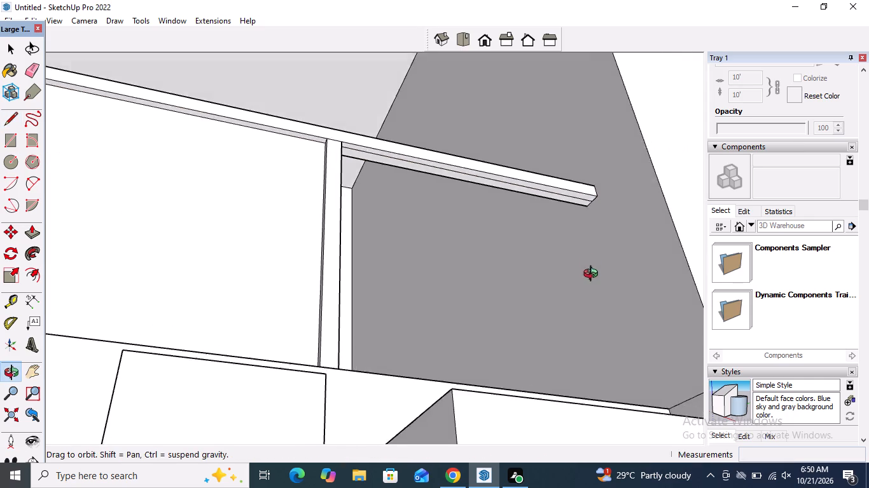
pyautogui.moveTo(594, 275); pyautogui.dragTo(599, 390, button='middle')
pyautogui.moveTo(620, 325); pyautogui.dragTo(621, 428, button='middle')
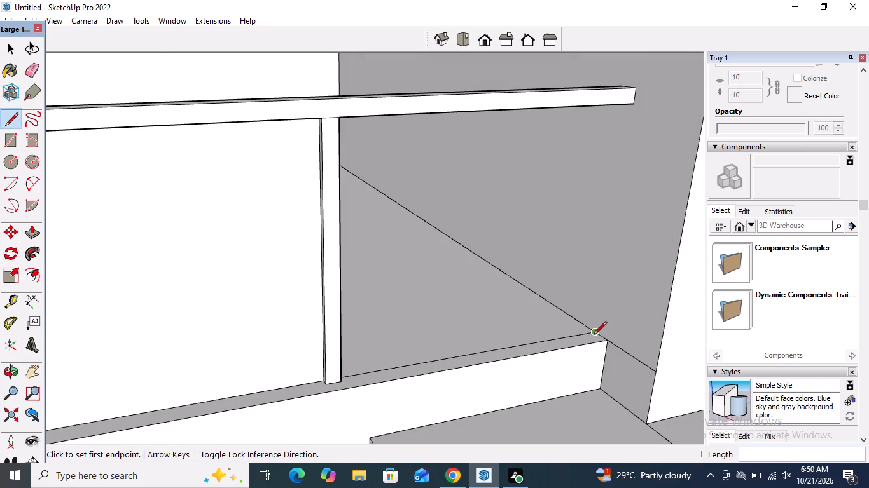
pyautogui.click(594, 332)
pyautogui.moveTo(604, 172); pyautogui.dragTo(618, 82, button='middle')
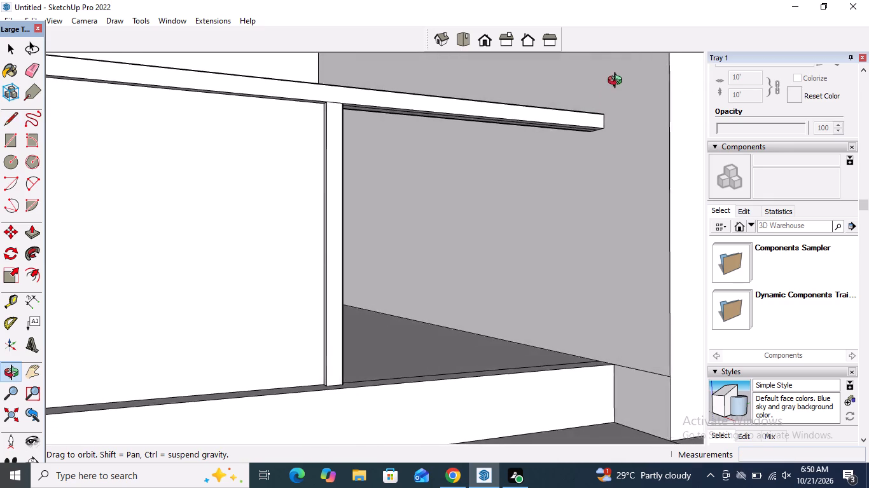
pyautogui.moveTo(618, 82); pyautogui.dragTo(620, 70, button='middle')
pyautogui.scroll(17, 606, 111)
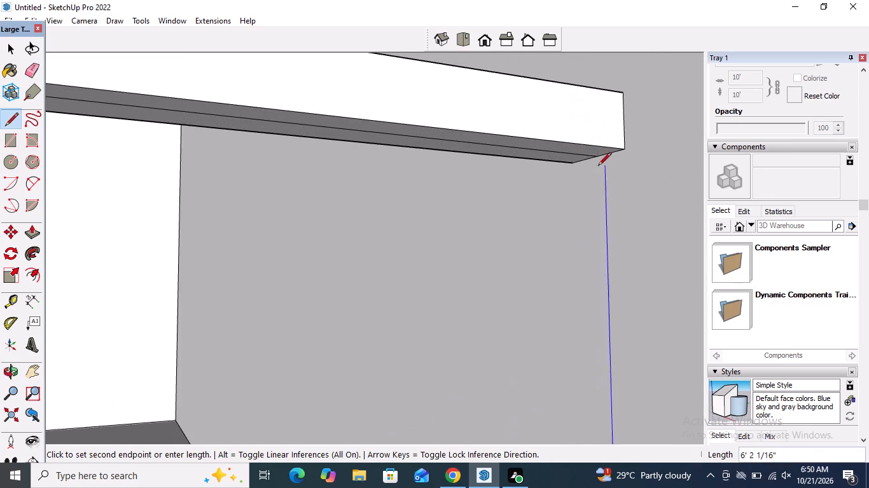
pyautogui.scroll(9, 598, 166)
pyautogui.click(606, 145)
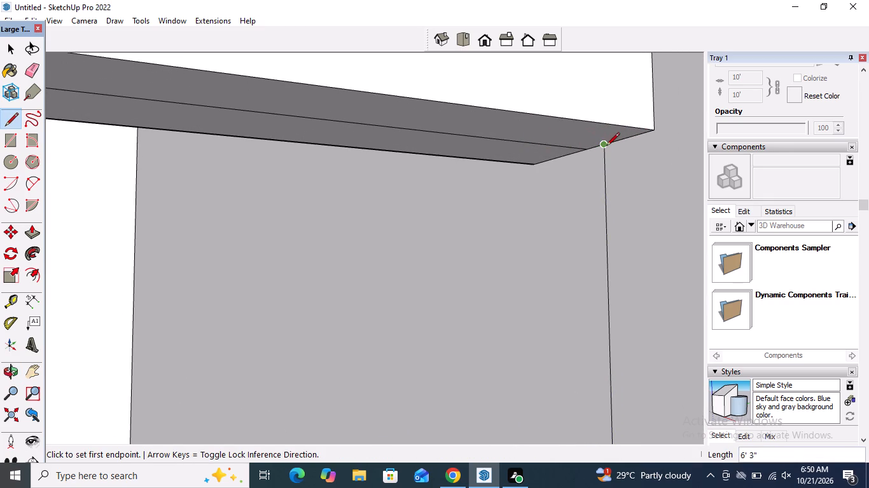
# Close the last railing bay's outline with a line about 7' 5 11/16" long along the rail's underside back to the third post.
pyautogui.click(606, 146)
pyautogui.scroll(-18, 453, 159)
pyautogui.moveTo(454, 157); pyautogui.dragTo(454, 156, button='middle')
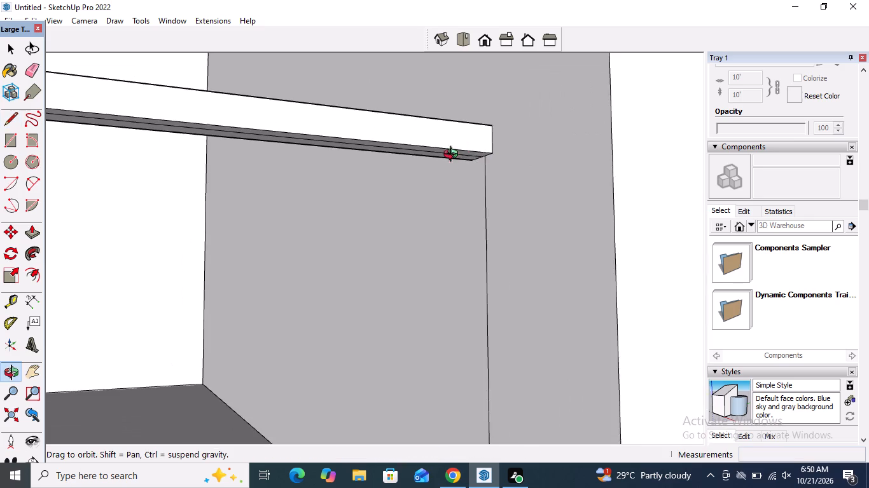
pyautogui.moveTo(454, 156); pyautogui.dragTo(216, 163, button='middle')
pyautogui.scroll(-5, 246, 159)
pyautogui.scroll(12, 133, 177)
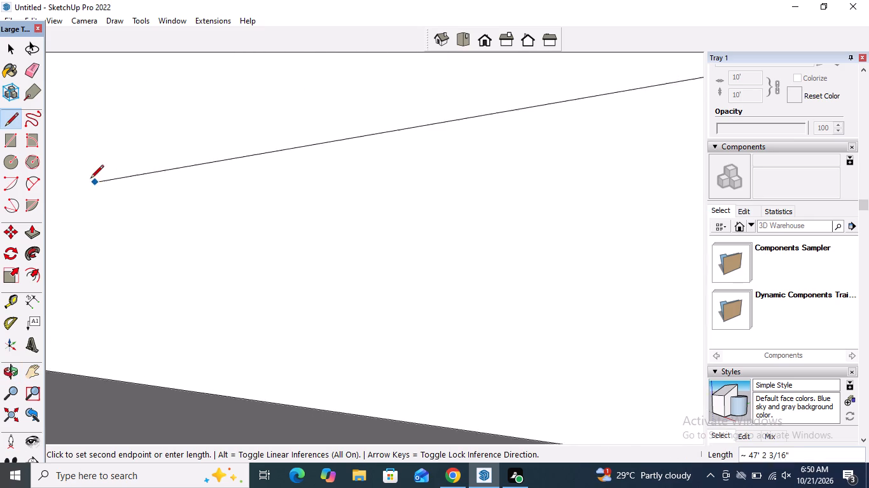
pyautogui.scroll(3, 90, 179)
pyautogui.scroll(-5, 149, 179)
pyautogui.middleClick(151, 173)
pyautogui.scroll(-2, 151, 172)
pyautogui.scroll(-6, 267, 178)
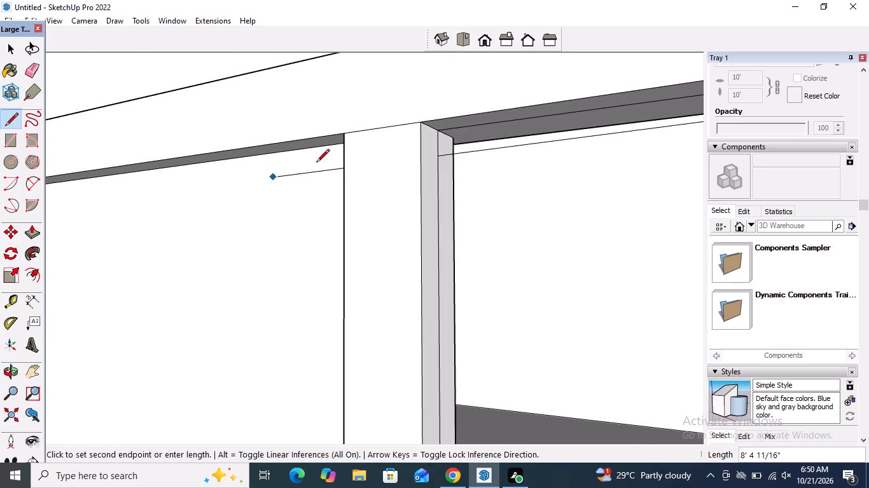
pyautogui.scroll(4, 421, 126)
pyautogui.click(445, 133)
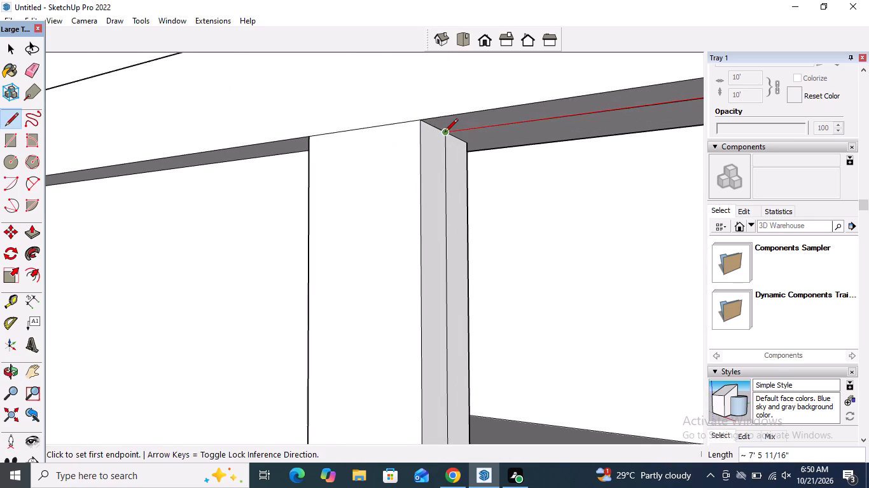
pyautogui.press('space')
# Examine the filled balcony railing and the whole building from the front and the open side.
pyautogui.scroll(-20, 400, 155)
pyautogui.scroll(-12, 400, 155)
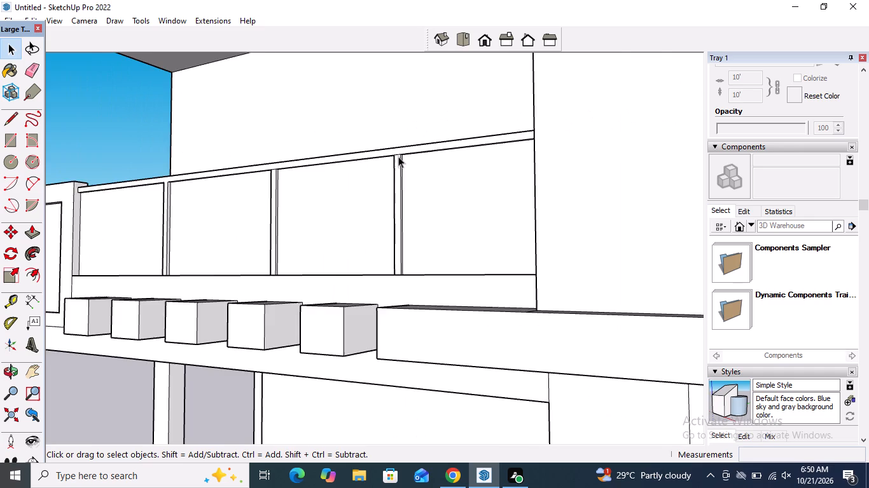
pyautogui.scroll(-18, 398, 156)
pyautogui.moveTo(383, 222); pyautogui.dragTo(453, 276, button='middle')
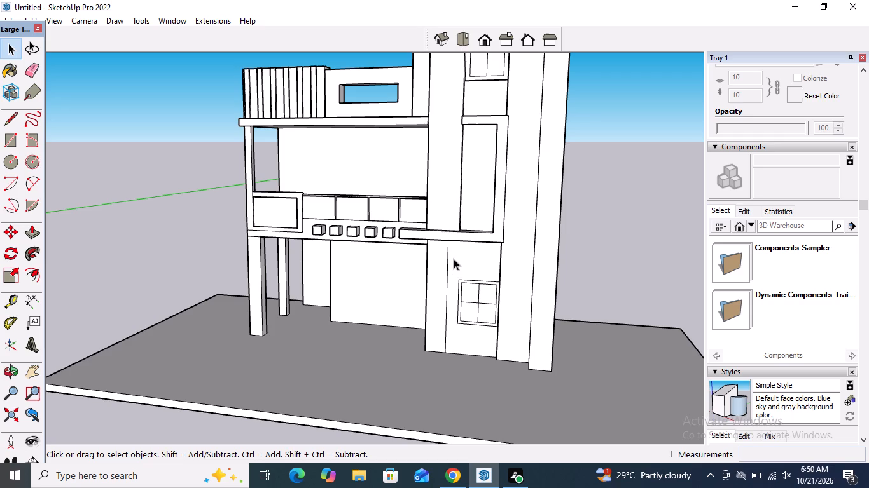
pyautogui.scroll(-10, 441, 241)
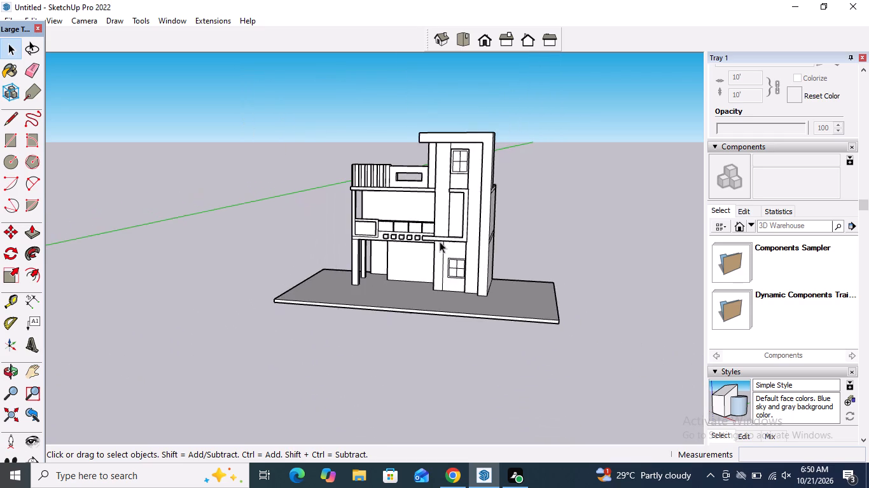
pyautogui.moveTo(394, 229); pyautogui.dragTo(781, 254, button='middle')
pyautogui.scroll(9, 352, 204)
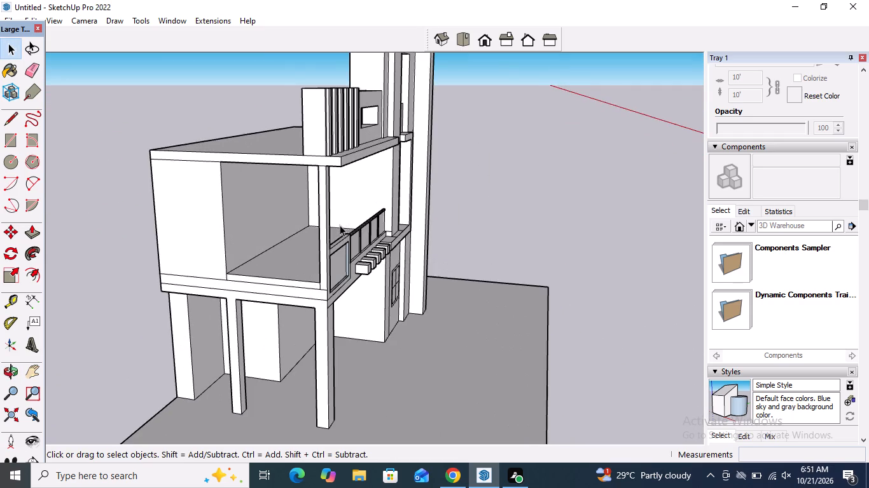
pyautogui.moveTo(339, 225); pyautogui.dragTo(404, 202, button='middle')
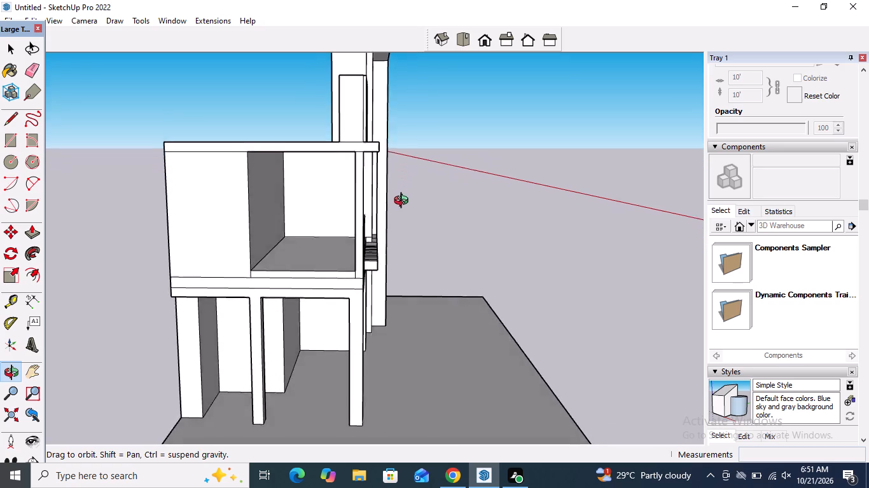
pyautogui.moveTo(404, 202); pyautogui.dragTo(354, 218, button='middle')
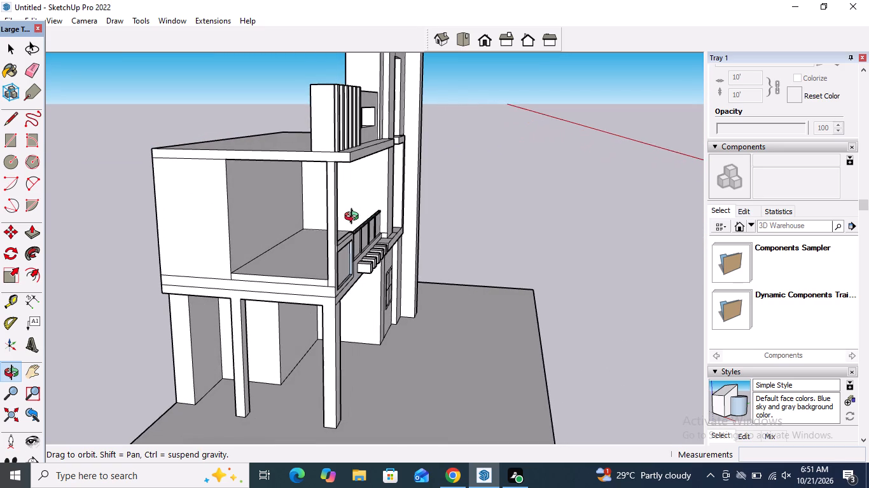
pyautogui.moveTo(354, 218); pyautogui.dragTo(213, 207, button='middle')
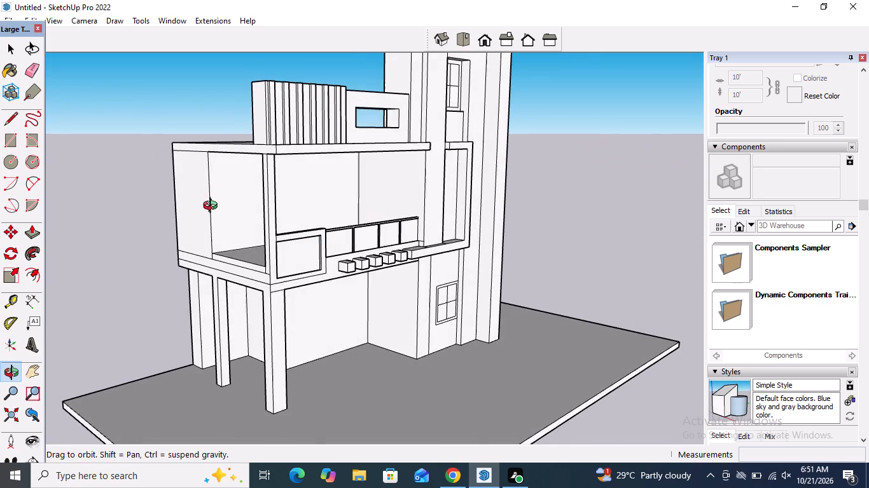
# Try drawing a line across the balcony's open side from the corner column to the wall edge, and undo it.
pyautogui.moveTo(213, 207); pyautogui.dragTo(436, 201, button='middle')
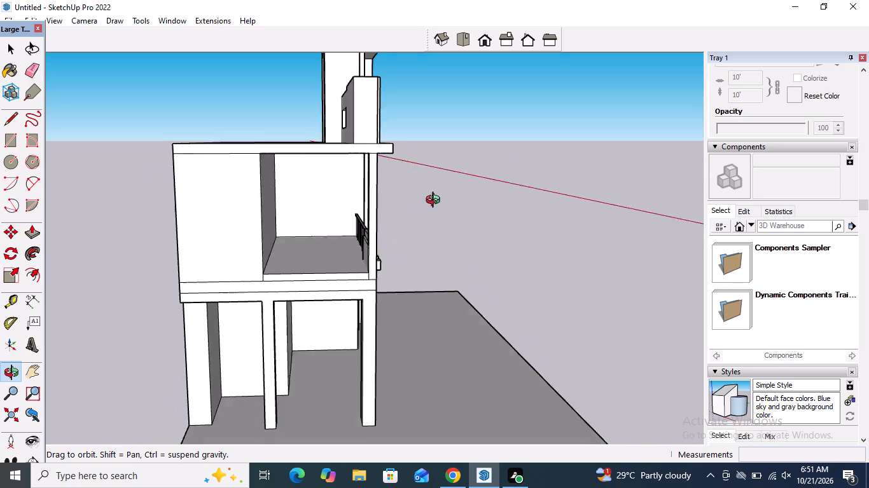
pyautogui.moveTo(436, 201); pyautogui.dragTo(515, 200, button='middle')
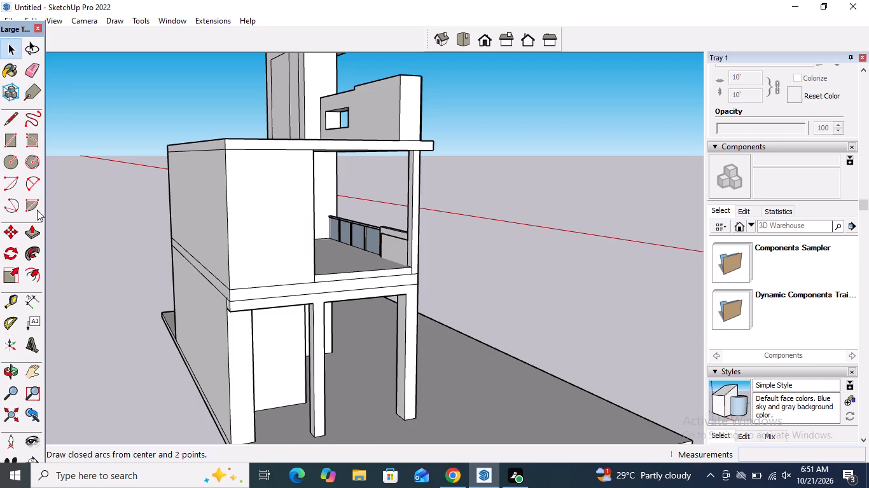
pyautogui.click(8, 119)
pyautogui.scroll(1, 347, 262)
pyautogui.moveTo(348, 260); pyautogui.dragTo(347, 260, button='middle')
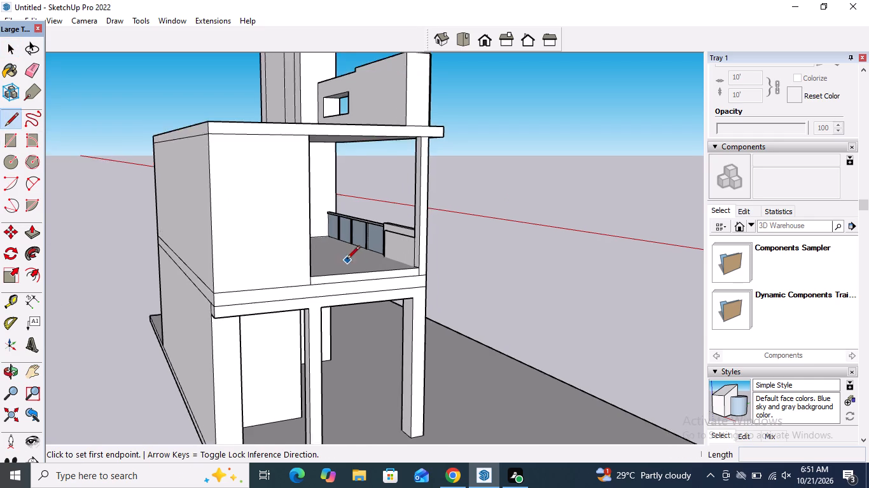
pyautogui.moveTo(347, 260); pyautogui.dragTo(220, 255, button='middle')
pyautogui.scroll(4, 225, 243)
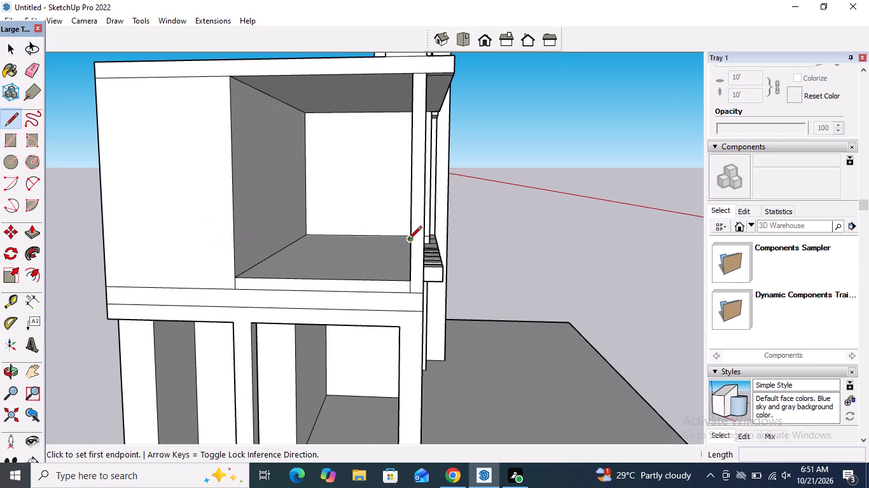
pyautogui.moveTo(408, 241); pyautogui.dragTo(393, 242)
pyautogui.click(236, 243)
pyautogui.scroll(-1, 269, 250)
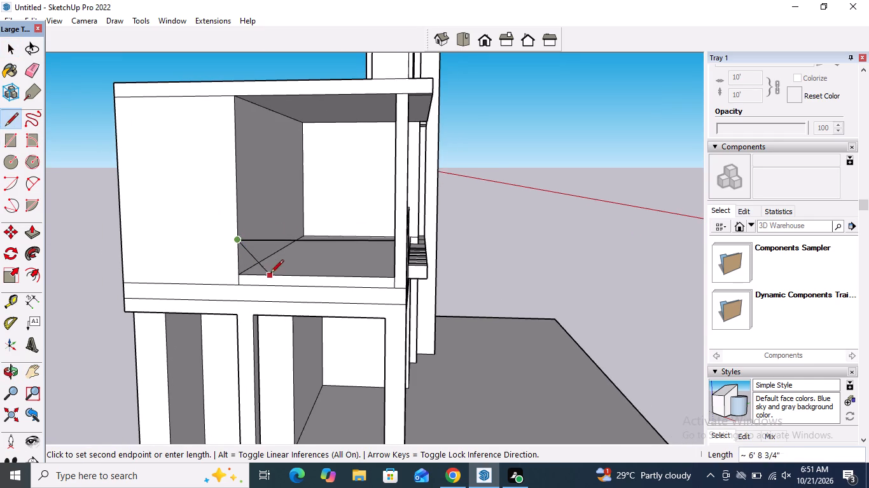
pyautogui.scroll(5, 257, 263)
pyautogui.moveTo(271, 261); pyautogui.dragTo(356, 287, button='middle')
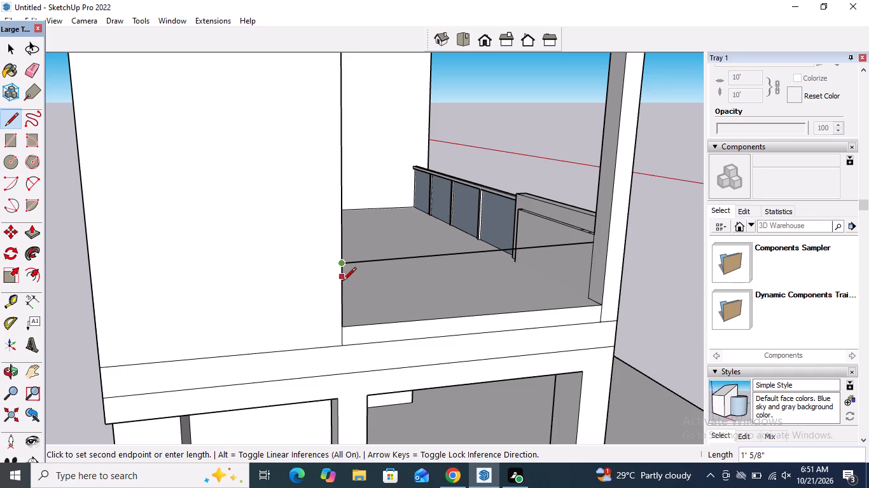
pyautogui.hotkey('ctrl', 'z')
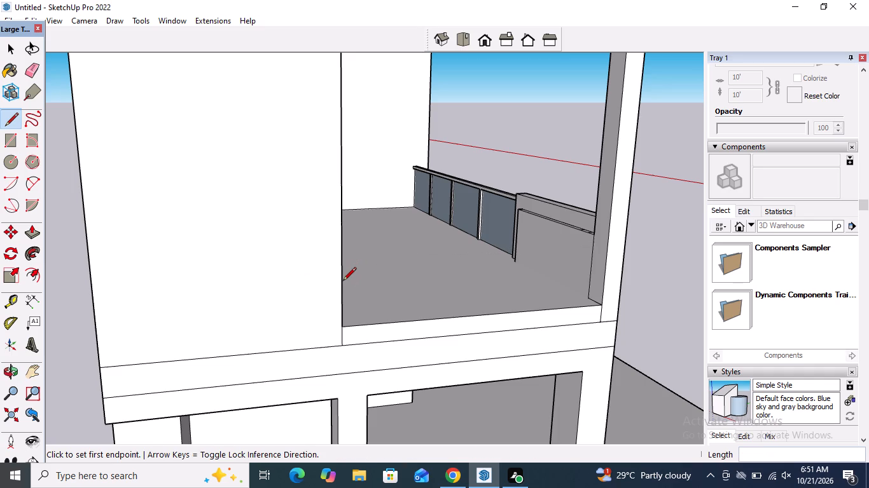
# Draw a line about 22' 3 9/16" long across the balcony's open side, from the wall edge to the corner column's inner edge.
pyautogui.click(345, 262)
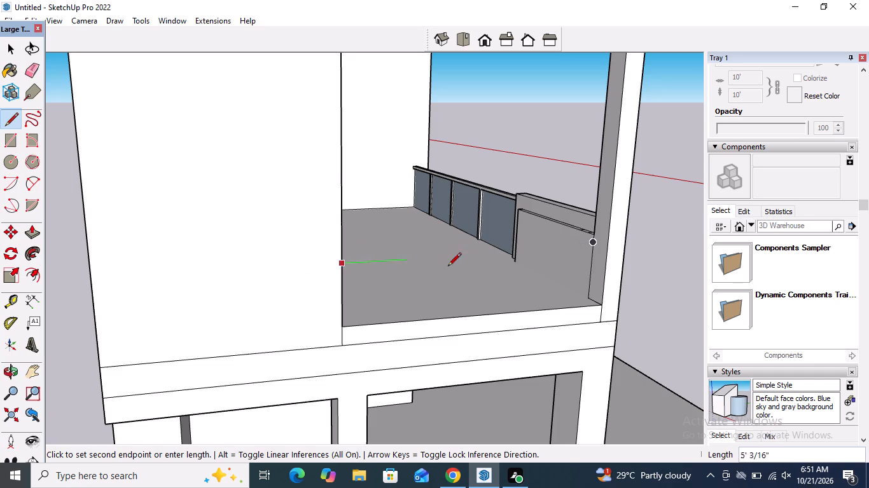
pyautogui.click(610, 245)
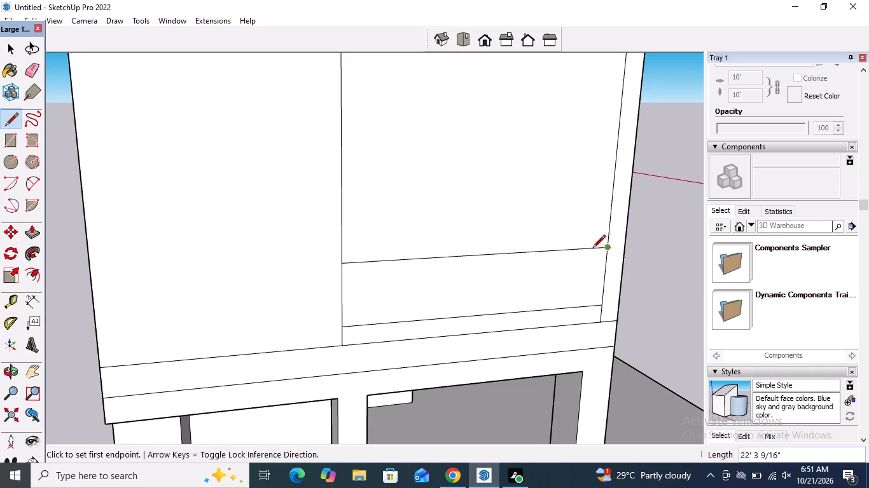
pyautogui.scroll(-4, 534, 271)
# Delete the large face above the new line on the balcony's open side, leaving the low strip below it.
pyautogui.press('space')
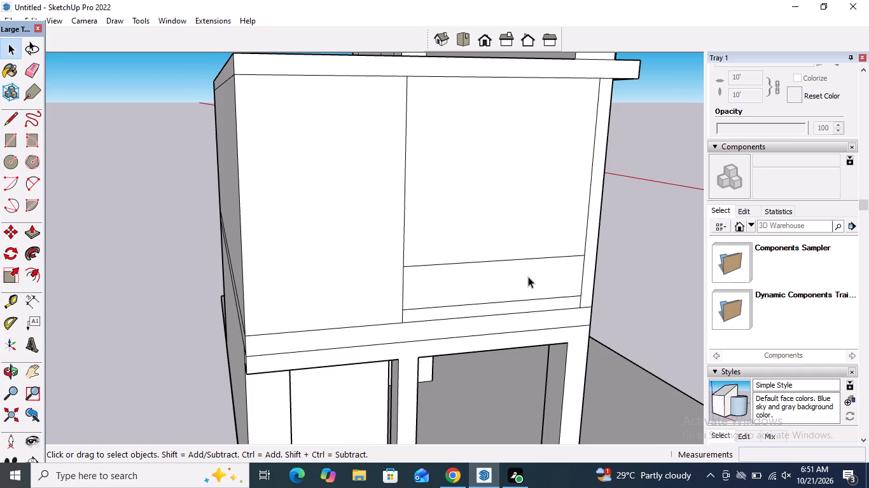
pyautogui.click(512, 220)
pyautogui.press('Delete')
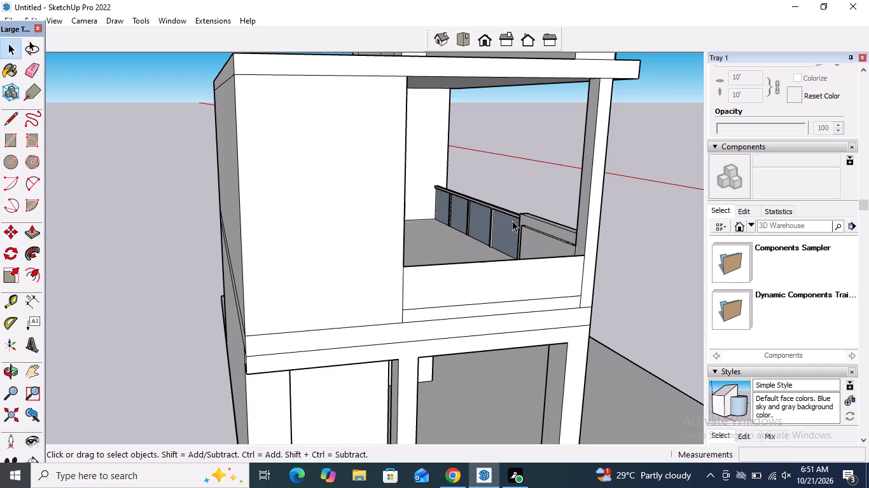
pyautogui.scroll(-4, 512, 220)
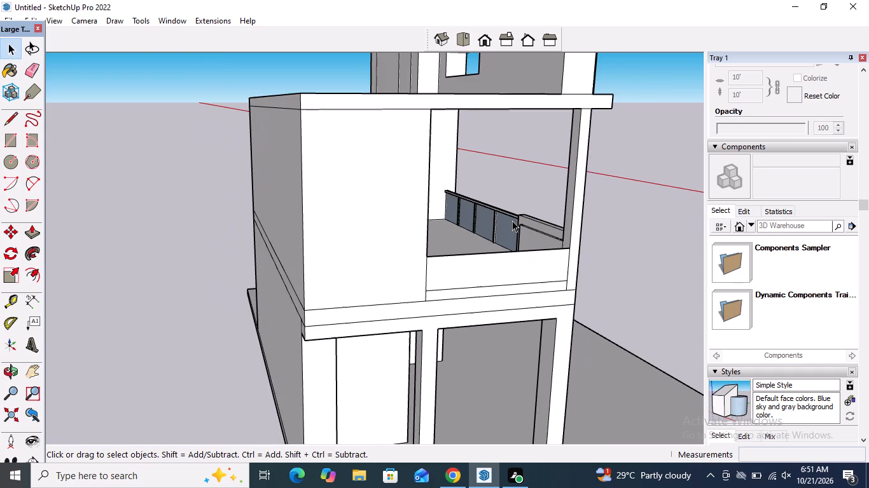
# Push/Pull the low side strip about 1' 8 1/8" inward over the balcony floor to form a thick parapet wall.
pyautogui.moveTo(567, 243); pyautogui.dragTo(29, 286, button='middle')
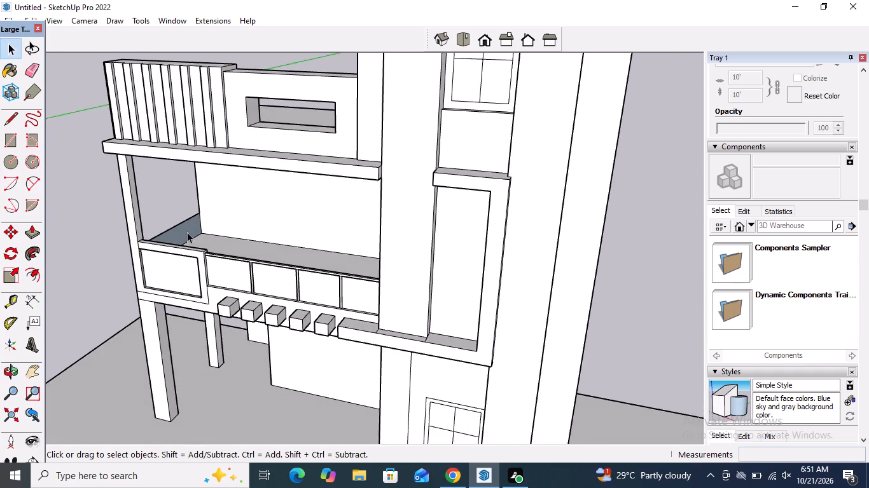
pyautogui.scroll(8, 187, 232)
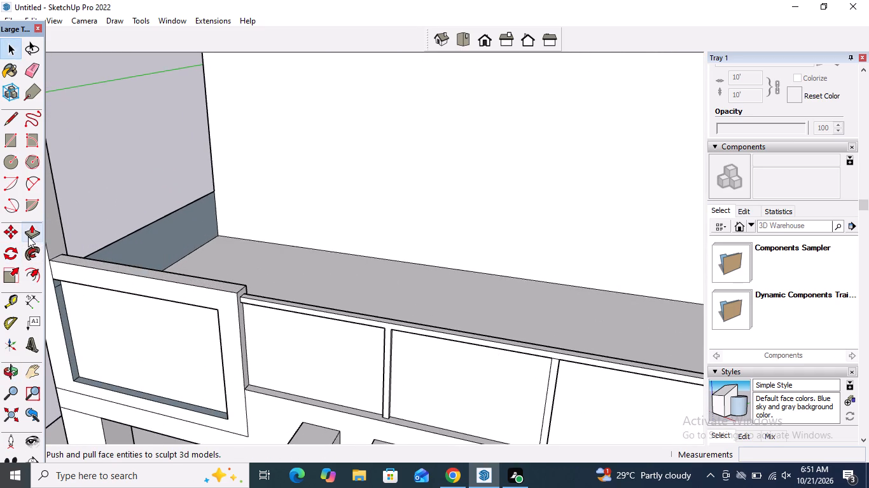
pyautogui.click(28, 236)
pyautogui.click(195, 226)
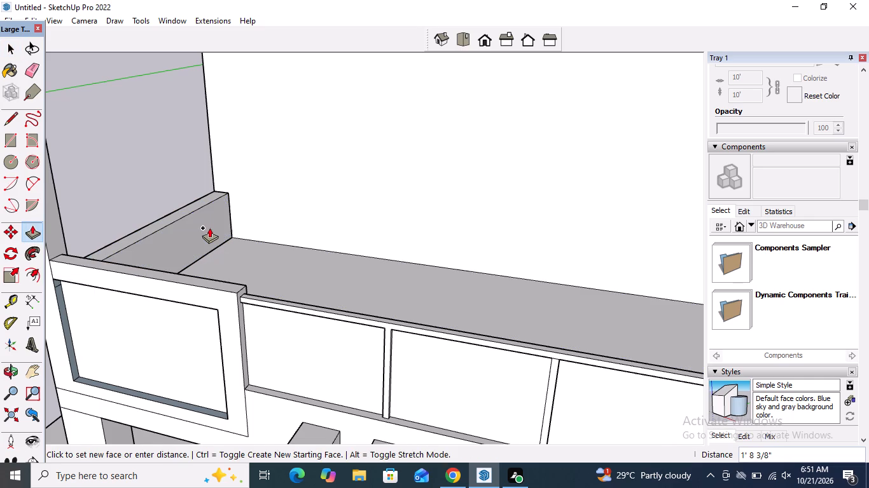
pyautogui.click(209, 226)
pyautogui.scroll(-4, 209, 227)
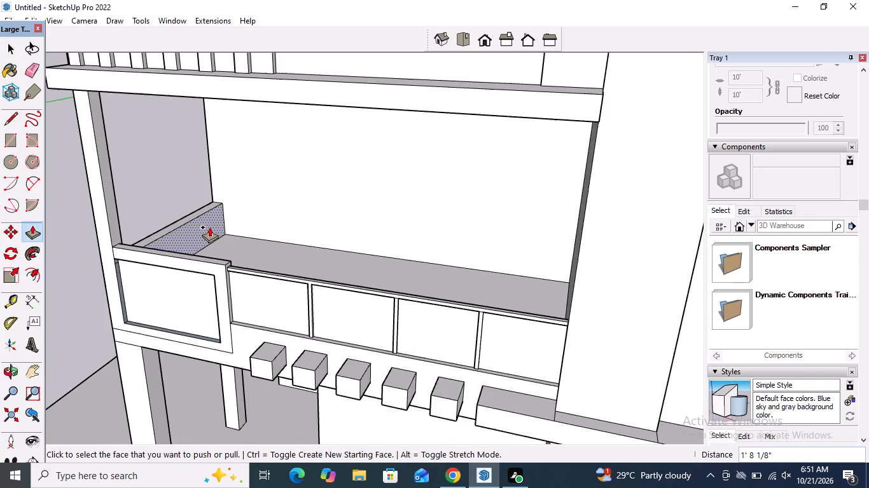
pyautogui.moveTo(209, 227); pyautogui.dragTo(389, 238, button='middle')
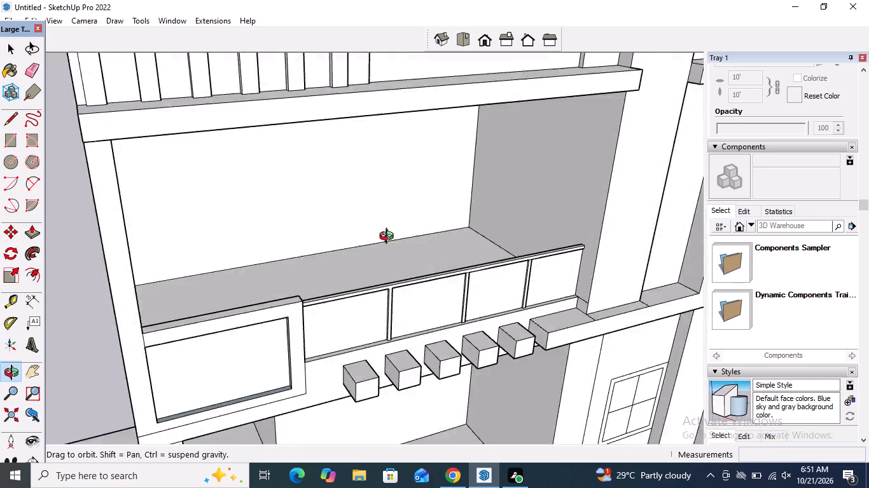
pyautogui.moveTo(389, 238); pyautogui.dragTo(285, 234, button='middle')
pyautogui.press('space')
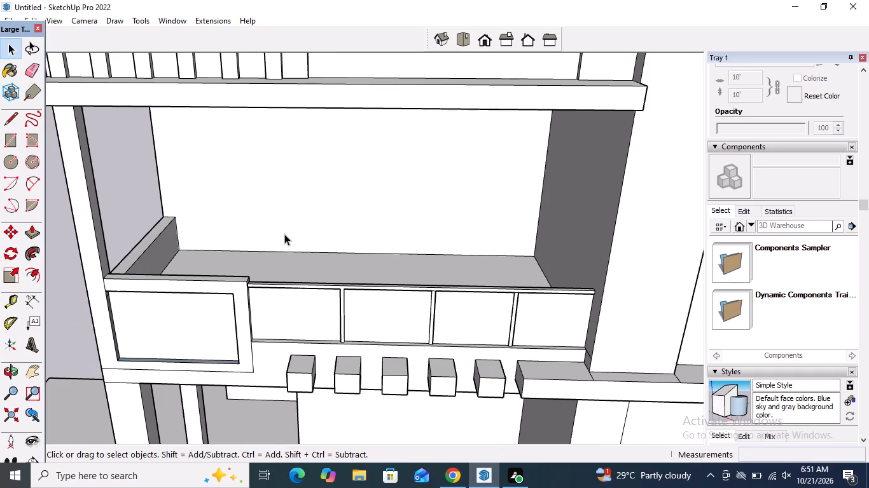
# Examine the side parapet, balcony front and whole building from the front and the open side.
pyautogui.scroll(-10, 284, 234)
pyautogui.moveTo(289, 237); pyautogui.dragTo(404, 147, button='middle')
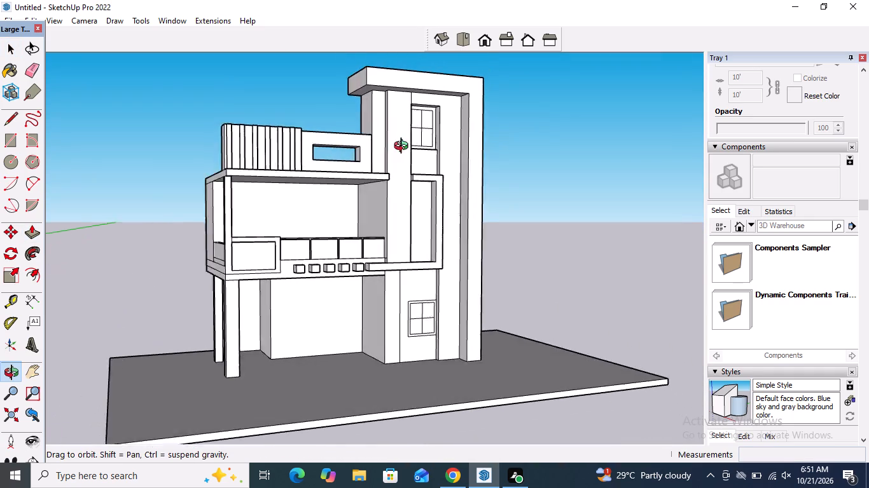
pyautogui.moveTo(404, 147); pyautogui.dragTo(490, 148, button='middle')
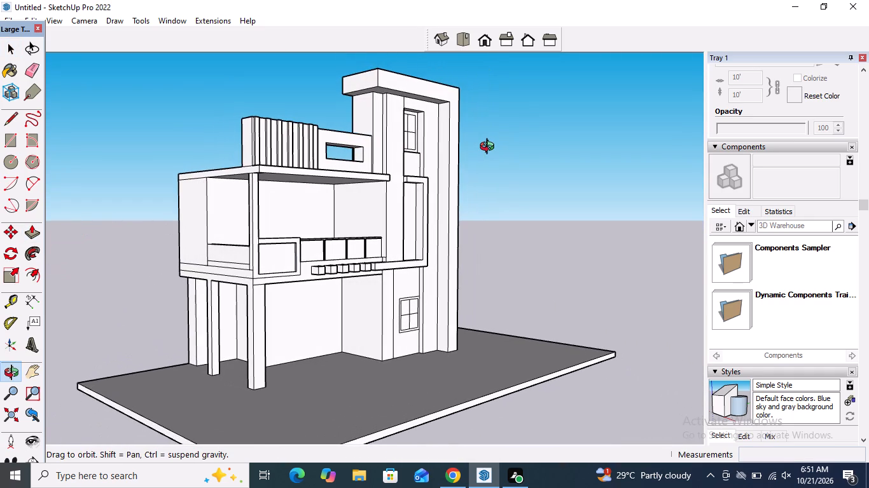
pyautogui.moveTo(490, 148); pyautogui.dragTo(311, 180, button='middle')
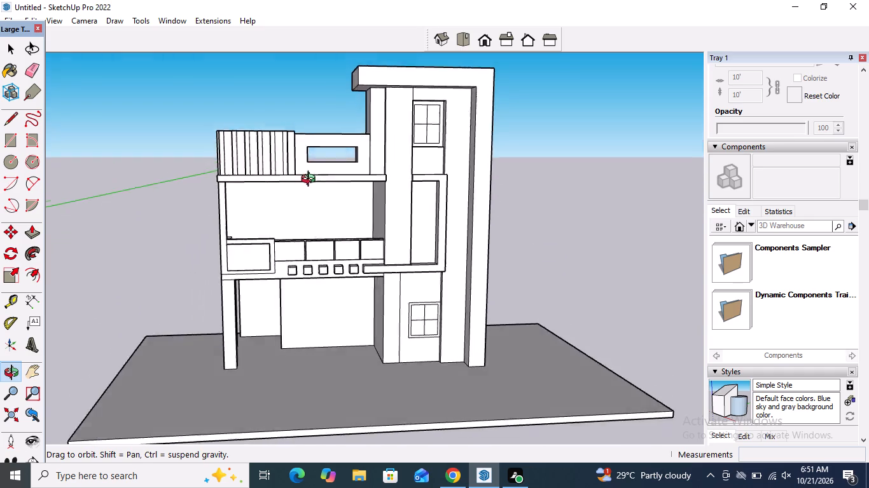
pyautogui.moveTo(311, 180); pyautogui.dragTo(293, 196, button='middle')
pyautogui.scroll(7, 311, 260)
pyautogui.moveTo(320, 302); pyautogui.dragTo(338, 340, button='middle')
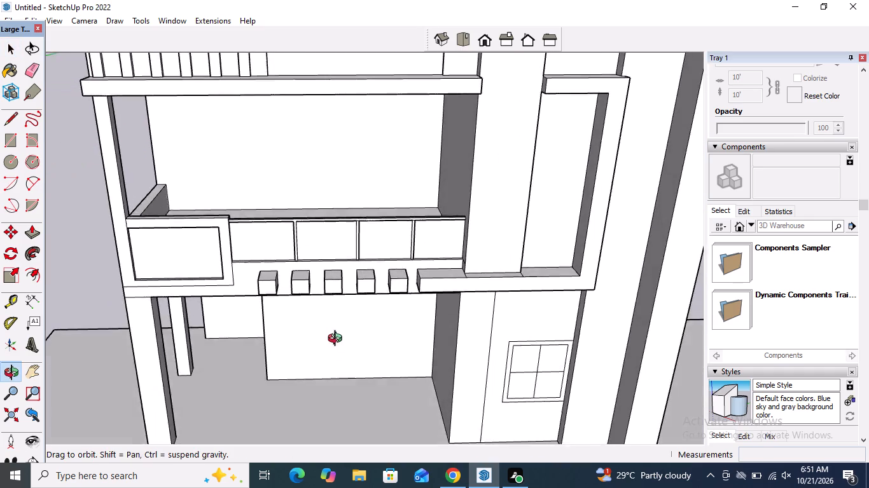
pyautogui.moveTo(338, 340); pyautogui.dragTo(410, 266, button='middle')
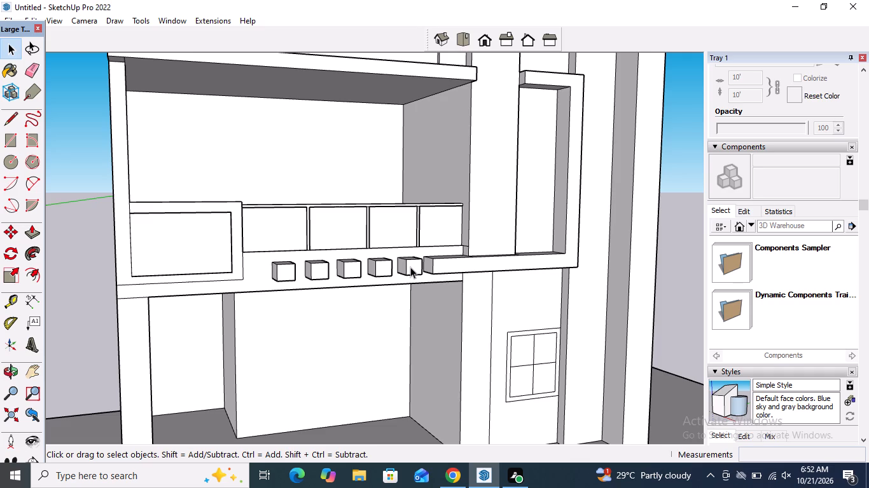
pyautogui.scroll(-10, 410, 267)
pyautogui.moveTo(472, 269); pyautogui.dragTo(443, 248, button='middle')
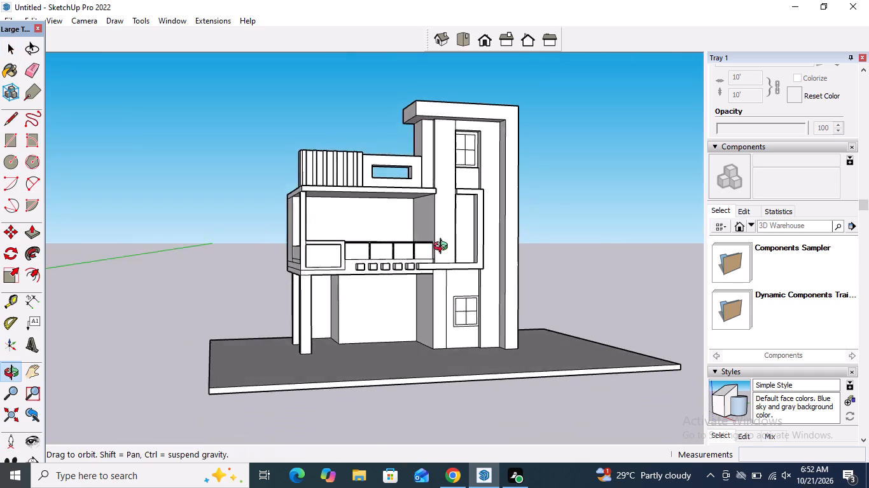
pyautogui.moveTo(443, 248); pyautogui.dragTo(408, 261, button='middle')
# Push/Pull the tower's top face up about 8 15/16" as a separate thin roof slab.
pyautogui.scroll(5, 433, 72)
pyautogui.moveTo(438, 91); pyautogui.dragTo(410, 217, button='middle')
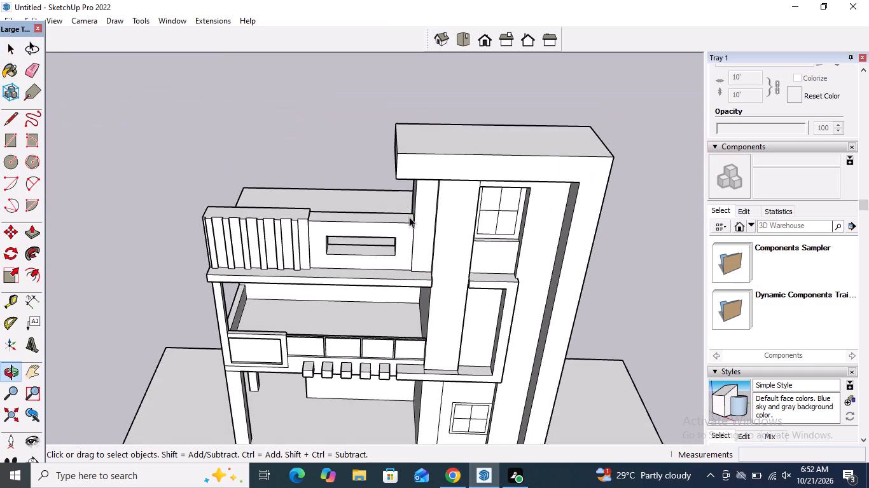
pyautogui.click(32, 233)
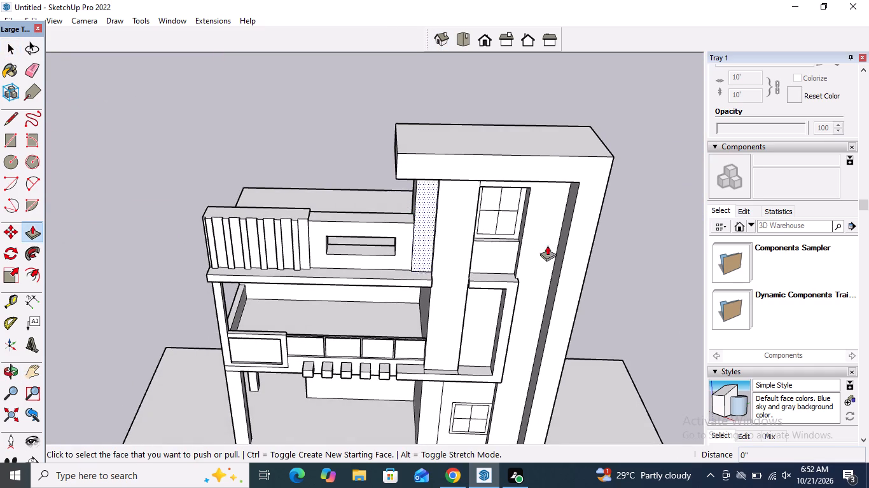
pyautogui.click(509, 139)
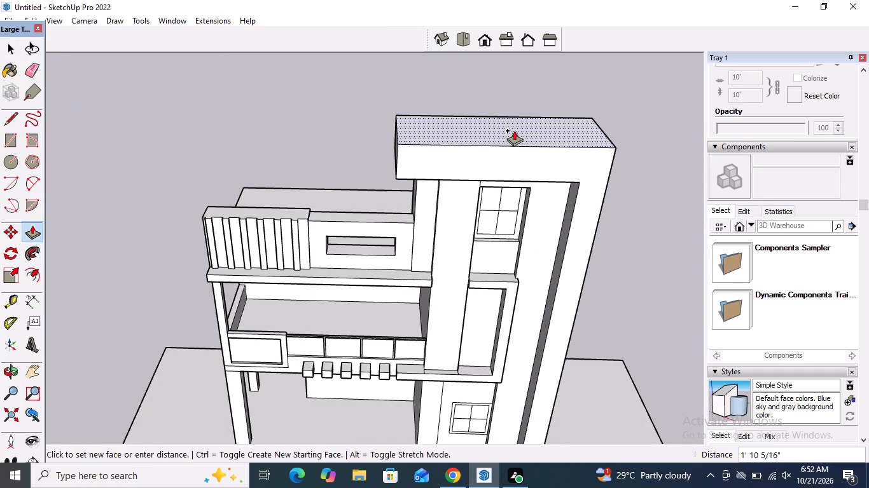
pyautogui.click(512, 135)
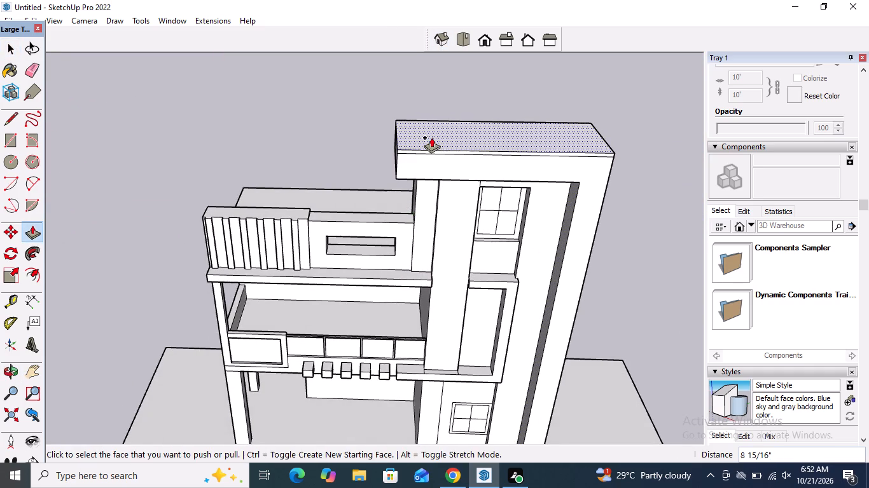
# Push/Pull the roof slab's end above the ribbed parapet side outward to form a small overhang.
pyautogui.moveTo(431, 137); pyautogui.dragTo(623, 118, button='middle')
pyautogui.scroll(6, 473, 112)
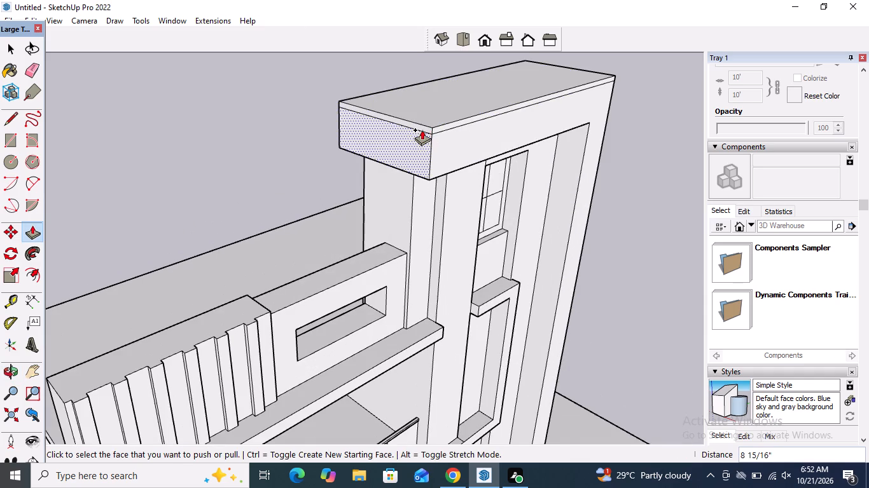
pyautogui.click(422, 128)
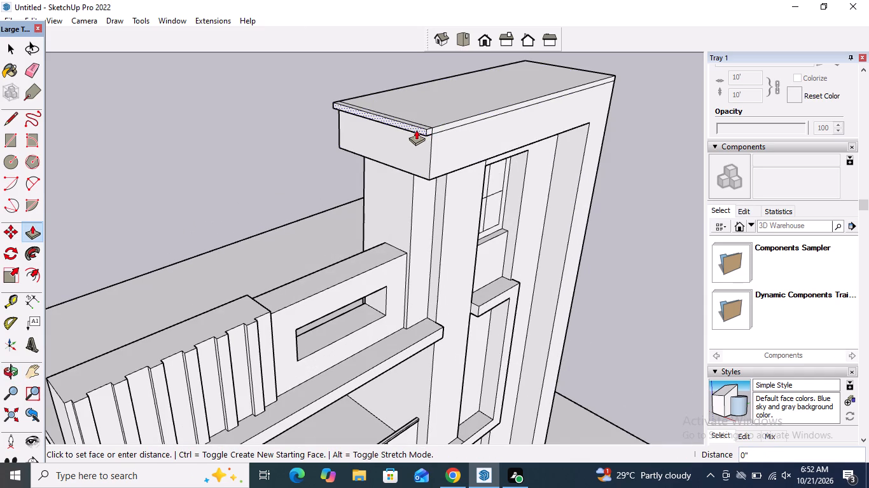
pyautogui.click(416, 130)
# Push/Pull the roof slab's opposite end outward about 1' beyond the tower's outer side wall.
pyautogui.moveTo(519, 140); pyautogui.dragTo(163, 115, button='middle')
pyautogui.click(608, 157)
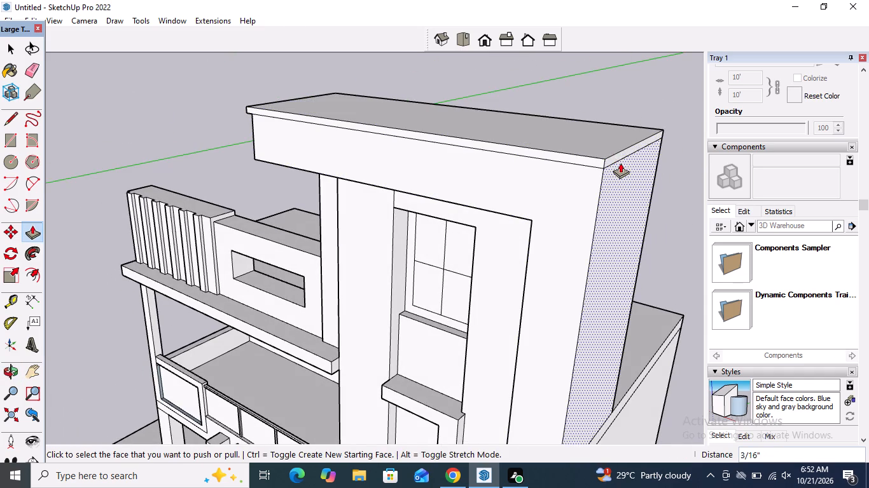
pyautogui.click(616, 156)
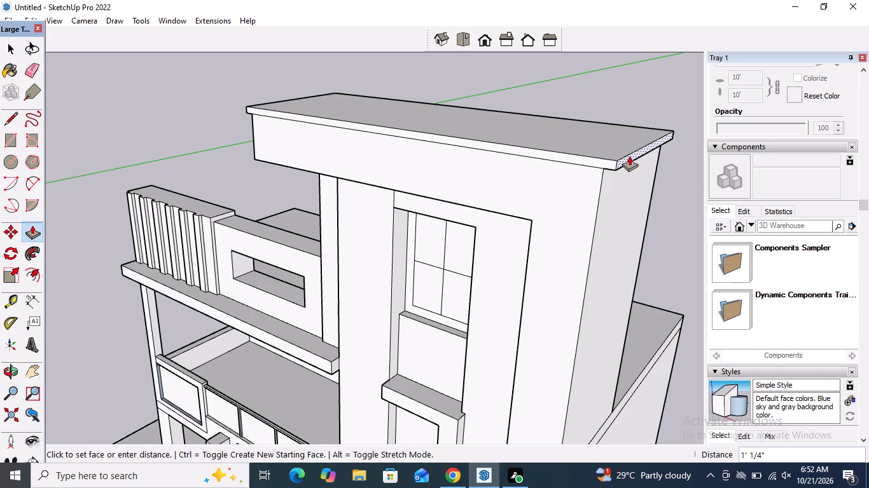
pyautogui.click(625, 157)
pyautogui.press('space')
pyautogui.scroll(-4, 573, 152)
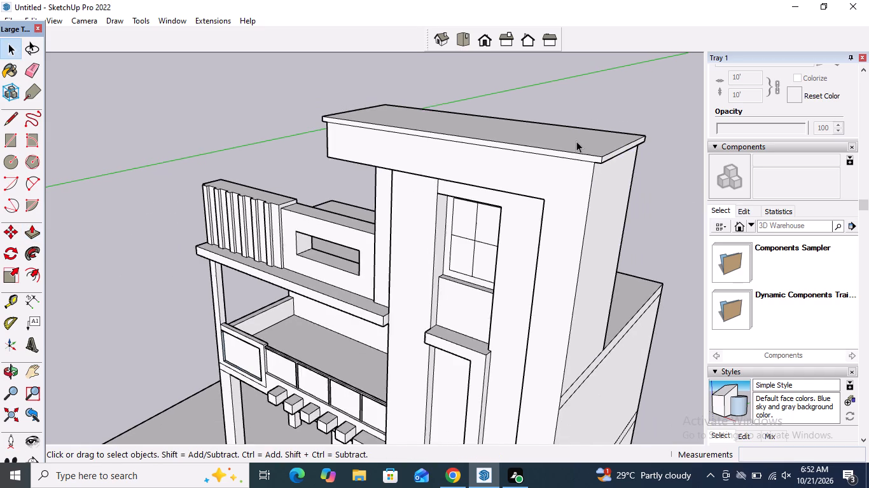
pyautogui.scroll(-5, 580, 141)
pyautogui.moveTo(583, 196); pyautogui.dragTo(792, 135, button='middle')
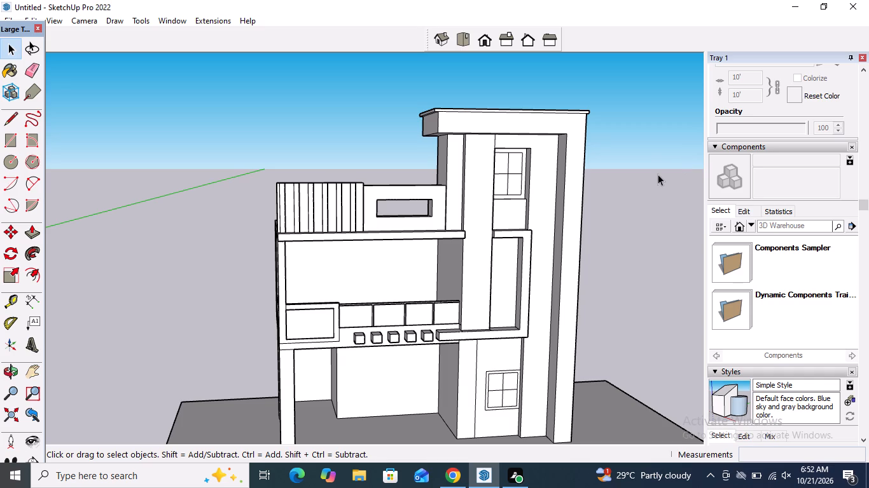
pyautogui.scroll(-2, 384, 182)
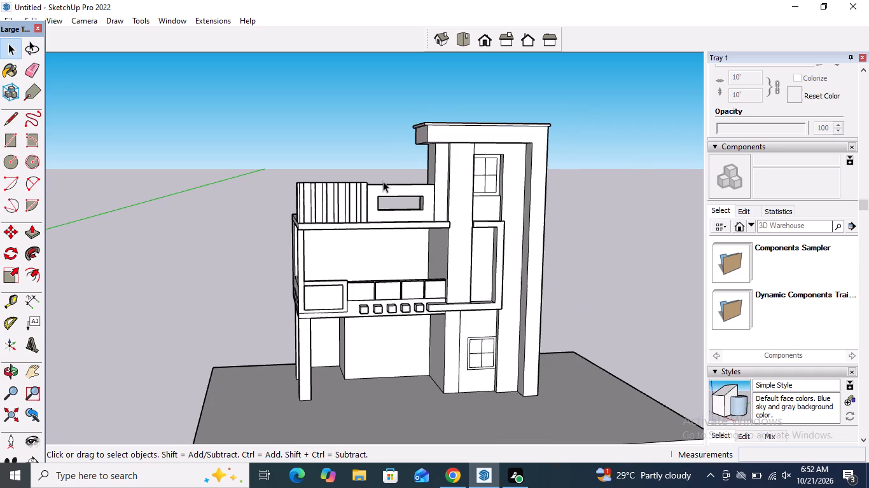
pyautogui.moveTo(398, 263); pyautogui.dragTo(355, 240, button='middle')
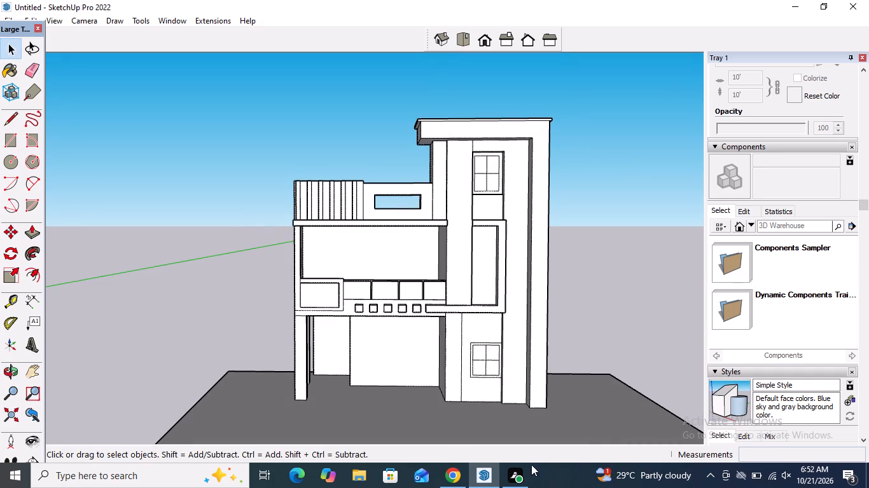
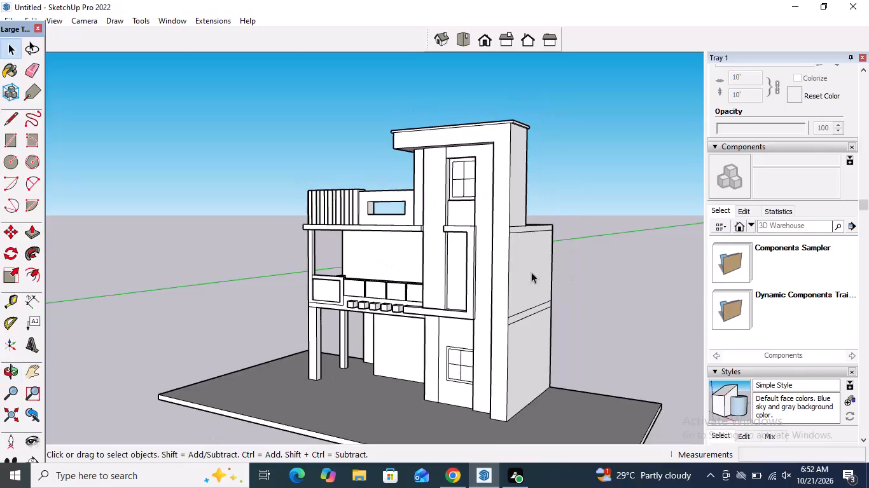
# Draw a rectangle about 10' 8" by 8' 5" across the recessed wall panel on the middle floor of the tower.
pyautogui.scroll(3, 520, 260)
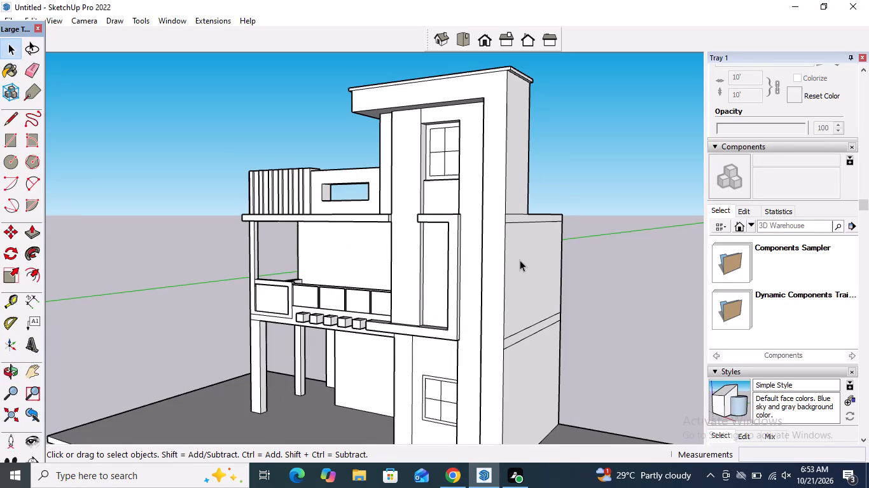
pyautogui.moveTo(454, 295); pyautogui.dragTo(542, 295, button='middle')
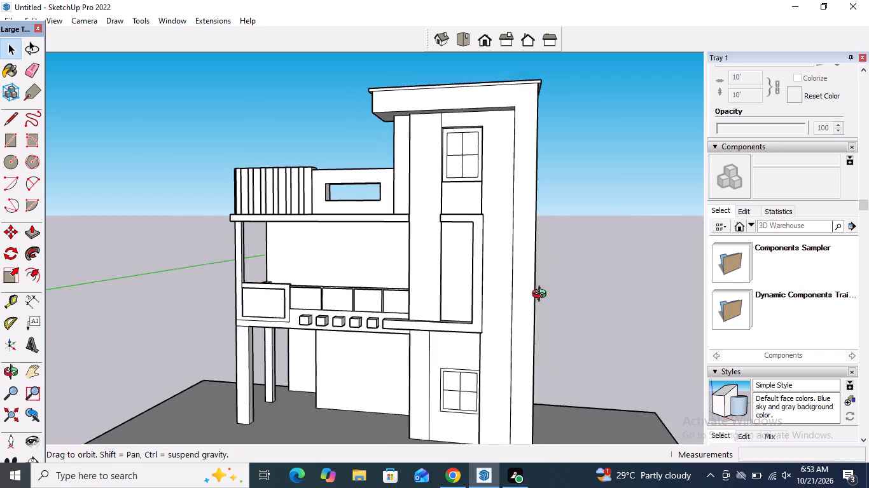
pyautogui.moveTo(542, 295); pyautogui.dragTo(580, 294, button='middle')
pyautogui.scroll(7, 472, 268)
pyautogui.moveTo(473, 265); pyautogui.dragTo(447, 260, button='middle')
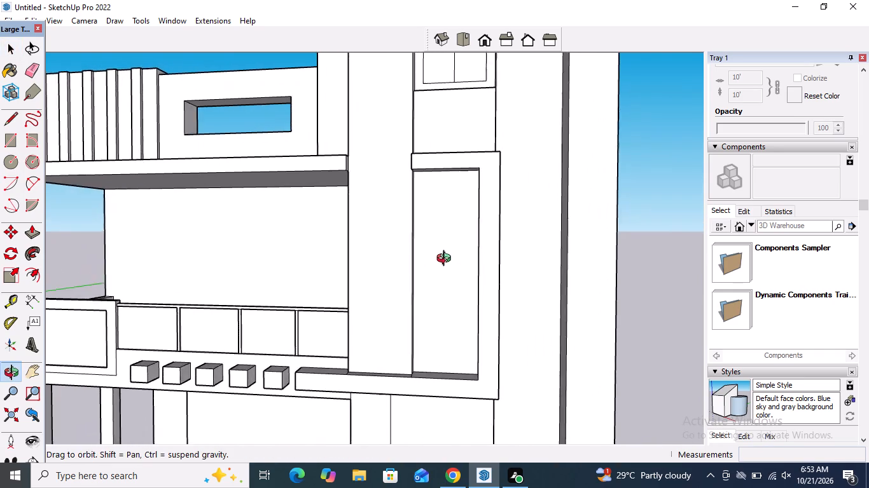
pyautogui.moveTo(447, 260); pyautogui.dragTo(446, 260, button='middle')
pyautogui.scroll(3, 446, 260)
pyautogui.moveTo(439, 262); pyautogui.dragTo(419, 276, button='middle')
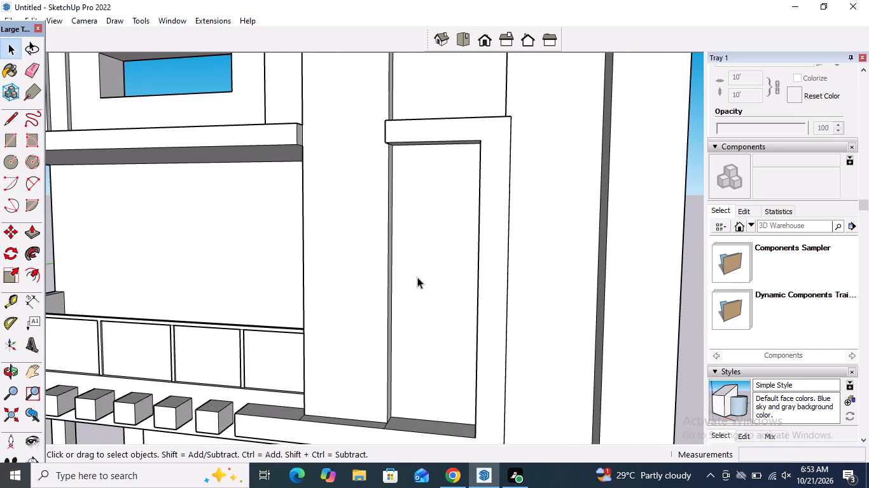
pyautogui.click(11, 142)
pyautogui.scroll(2, 388, 302)
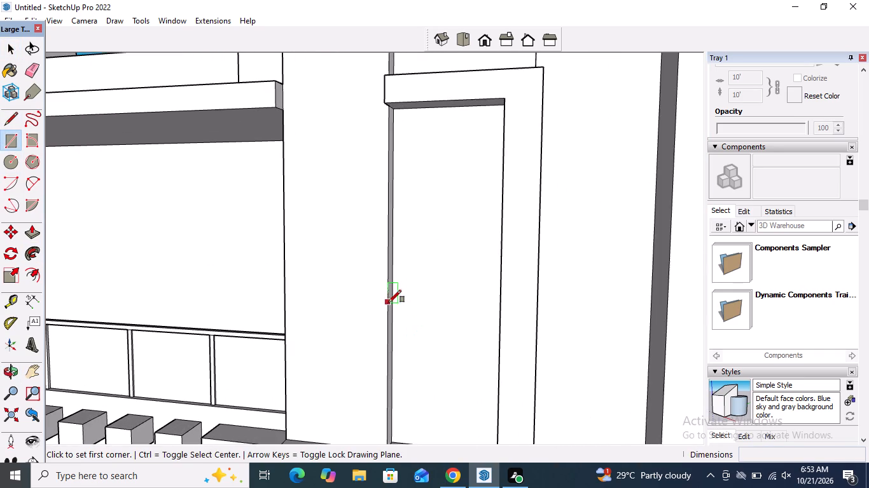
pyautogui.scroll(2, 429, 315)
pyautogui.moveTo(384, 368); pyautogui.dragTo(412, 369)
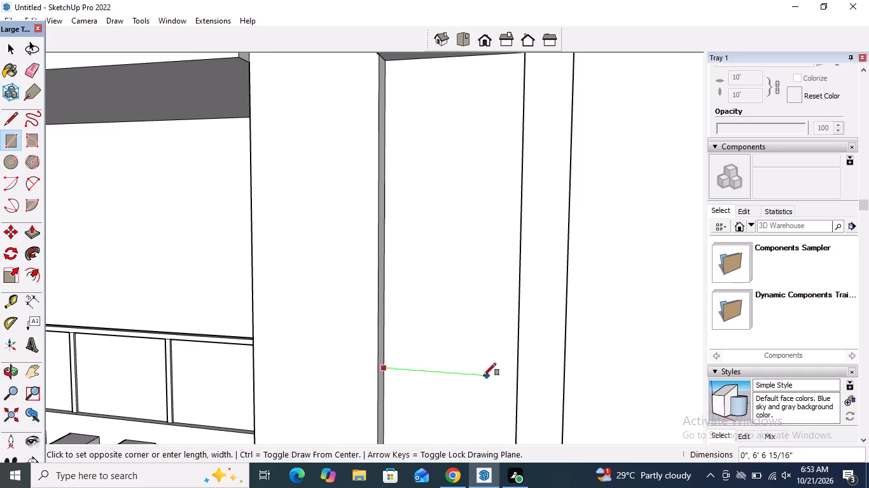
pyautogui.moveTo(476, 371); pyautogui.dragTo(585, 391, button='middle')
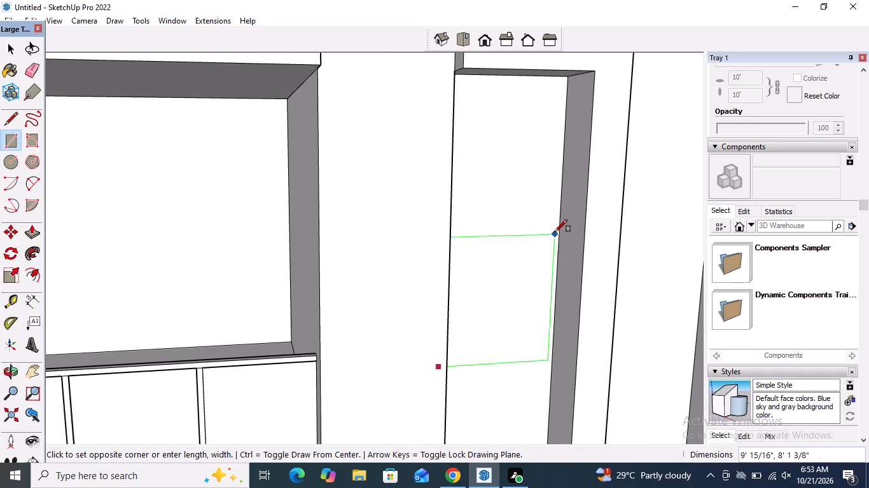
pyautogui.click(559, 212)
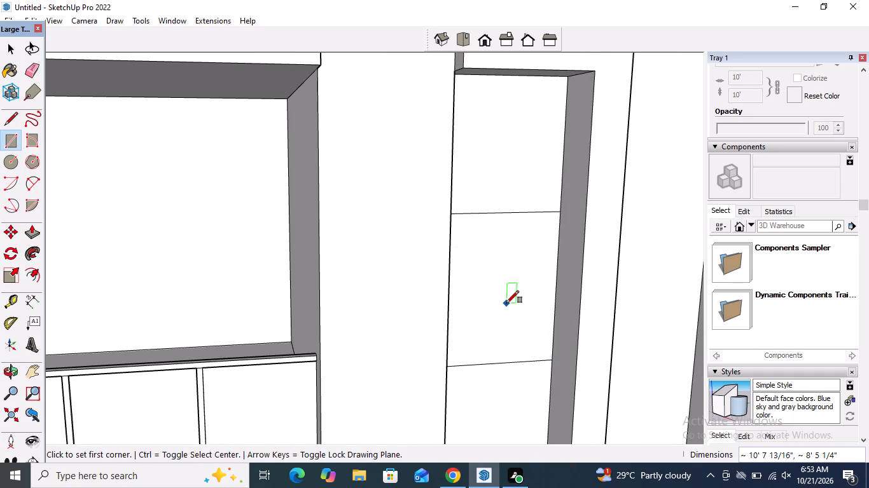
# Offset the new rectangle's outline inward by about 6" to form a window frame.
pyautogui.press('space')
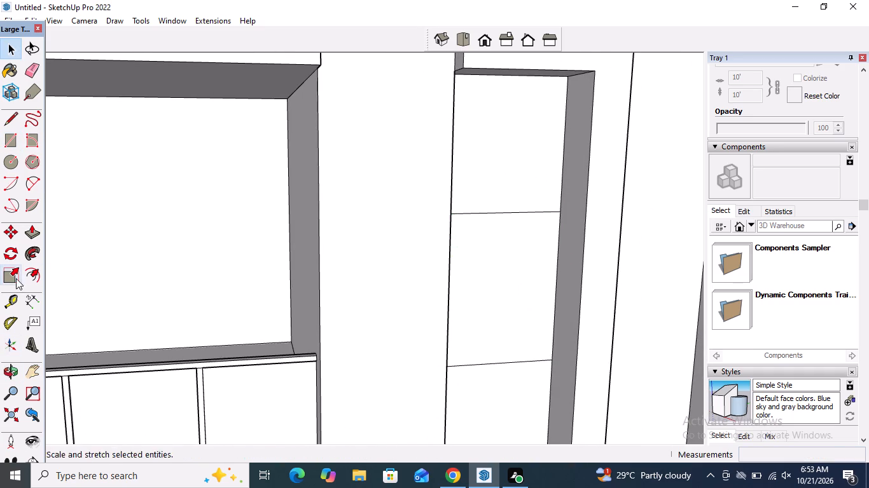
pyautogui.click(27, 283)
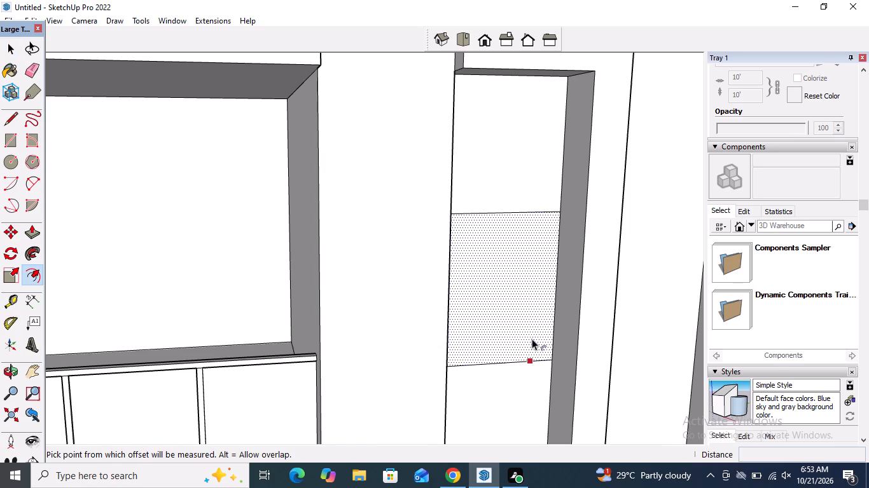
pyautogui.click(532, 339)
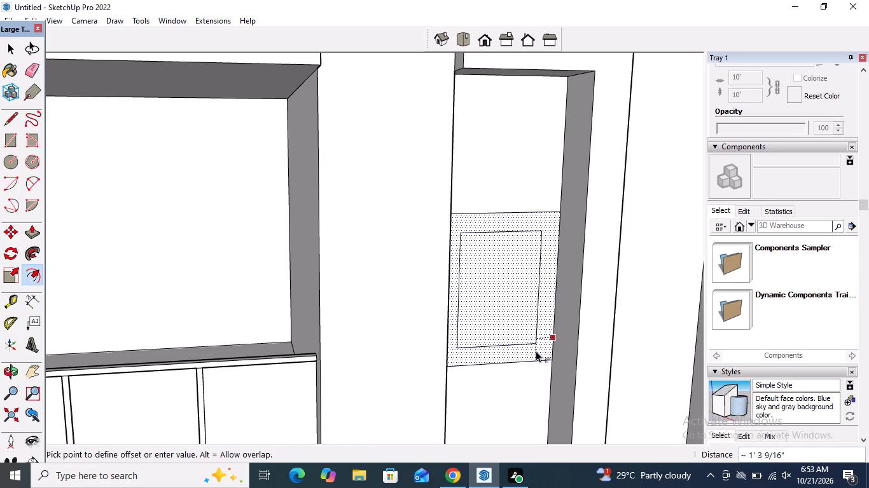
pyautogui.scroll(1, 536, 351)
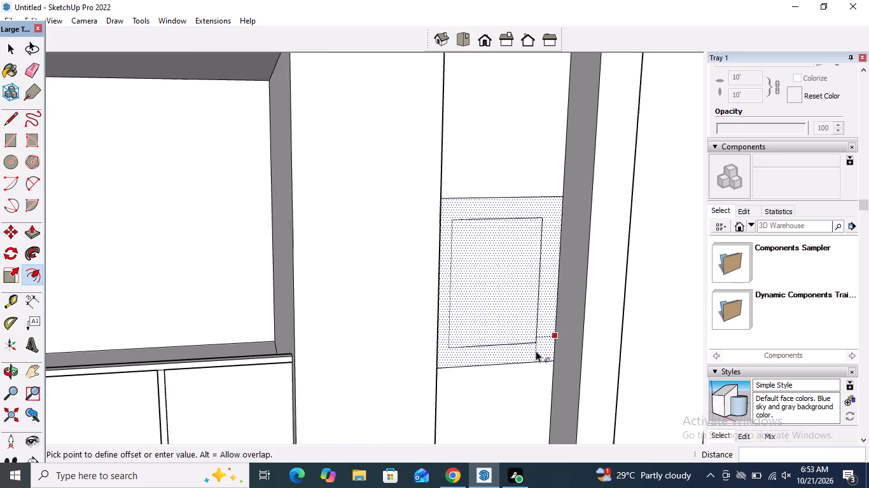
pyautogui.scroll(2, 536, 351)
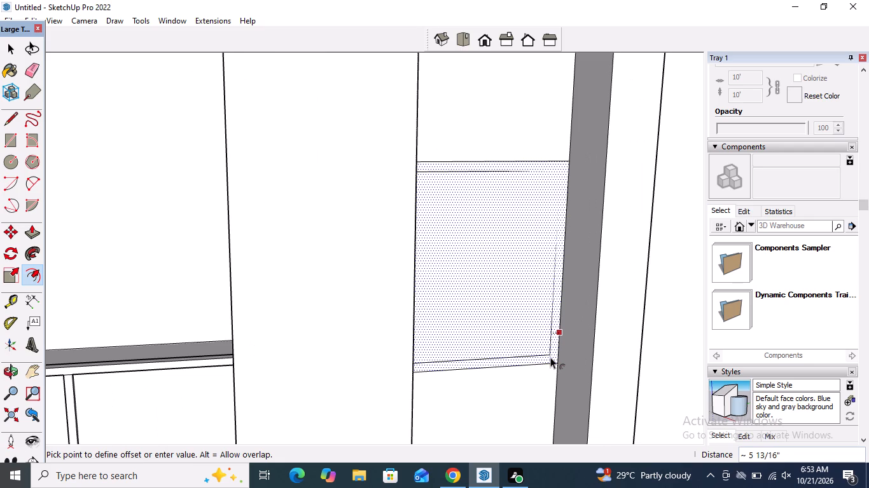
pyautogui.click(550, 357)
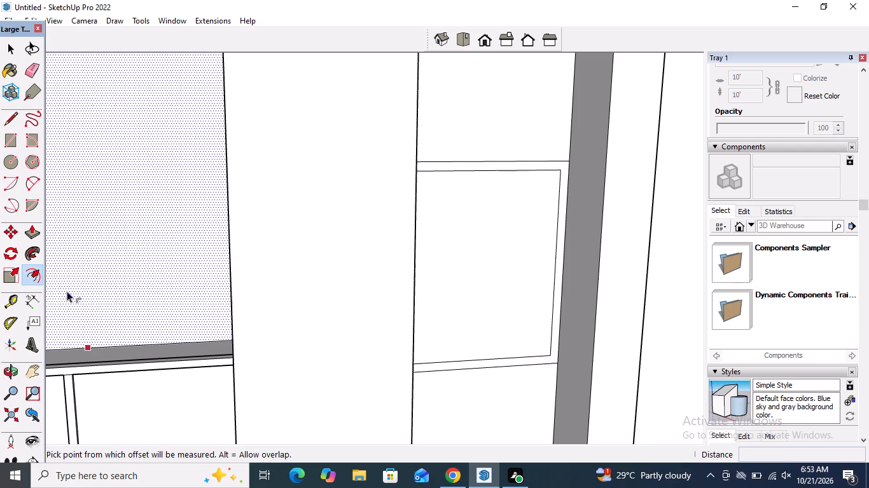
# Divide the inner window area into four panes with one vertical and one horizontal line through its middle.
pyautogui.click(7, 125)
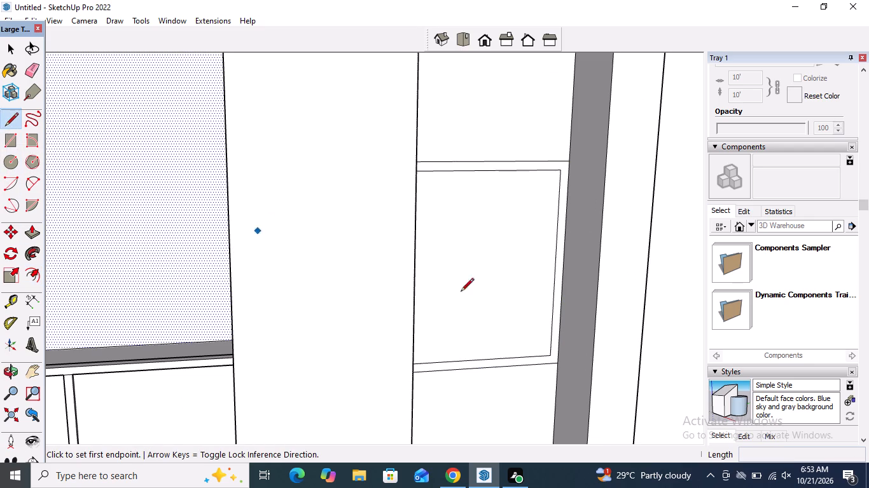
pyautogui.click(482, 358)
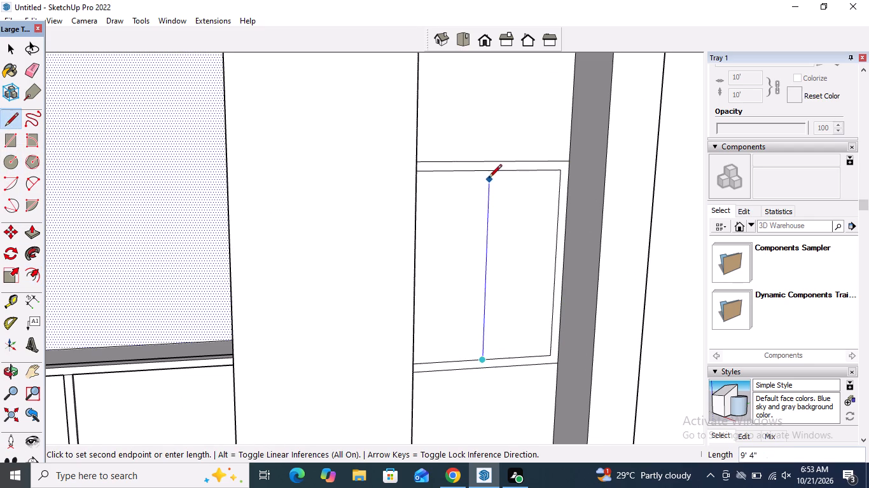
pyautogui.click(488, 171)
pyautogui.moveTo(541, 317); pyautogui.dragTo(388, 300, button='middle')
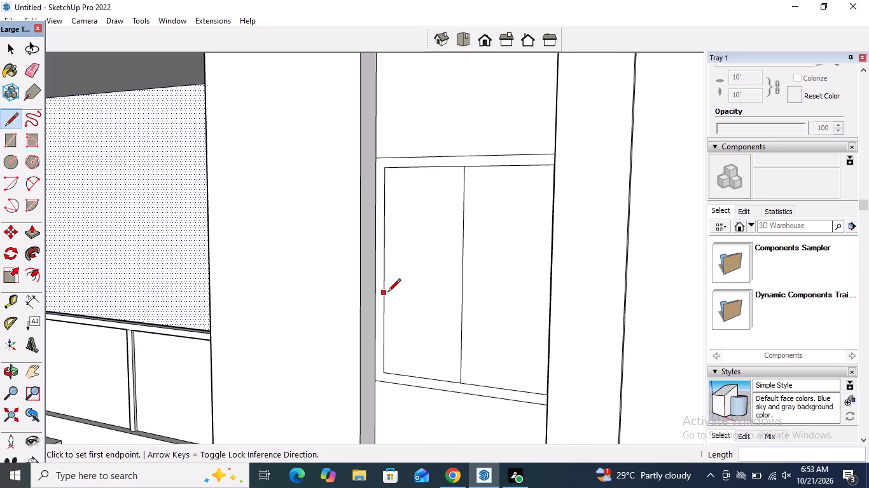
pyautogui.moveTo(387, 269); pyautogui.dragTo(405, 274)
pyautogui.moveTo(554, 297); pyautogui.dragTo(654, 302, button='middle')
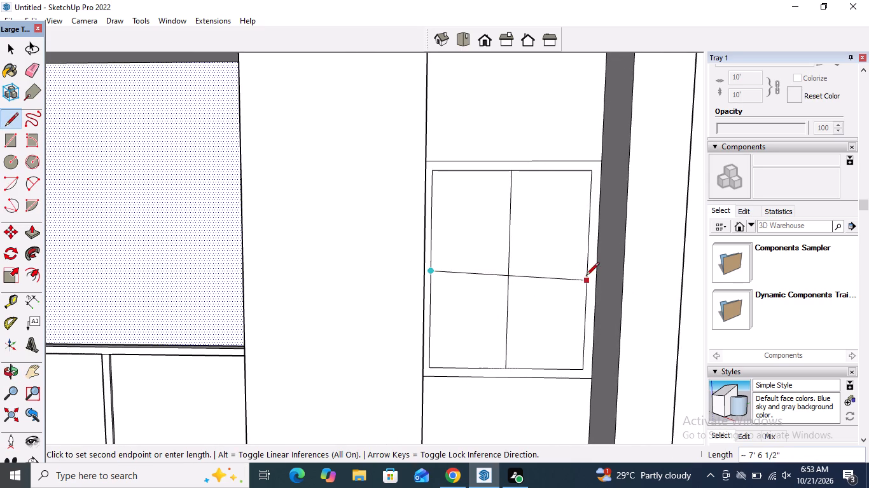
pyautogui.click(586, 275)
pyautogui.press('space')
# Examine the whole front facade, including the tower windows and the ground-floor opening.
pyautogui.scroll(-9, 545, 335)
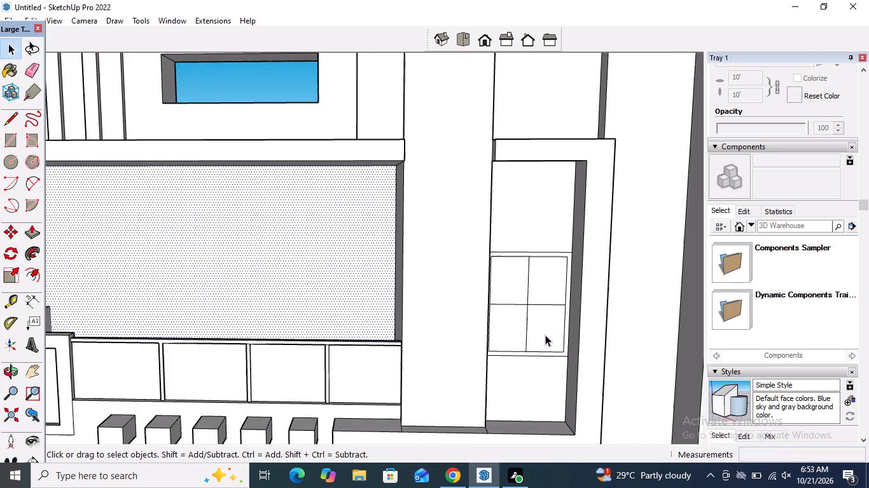
pyautogui.scroll(-7, 545, 335)
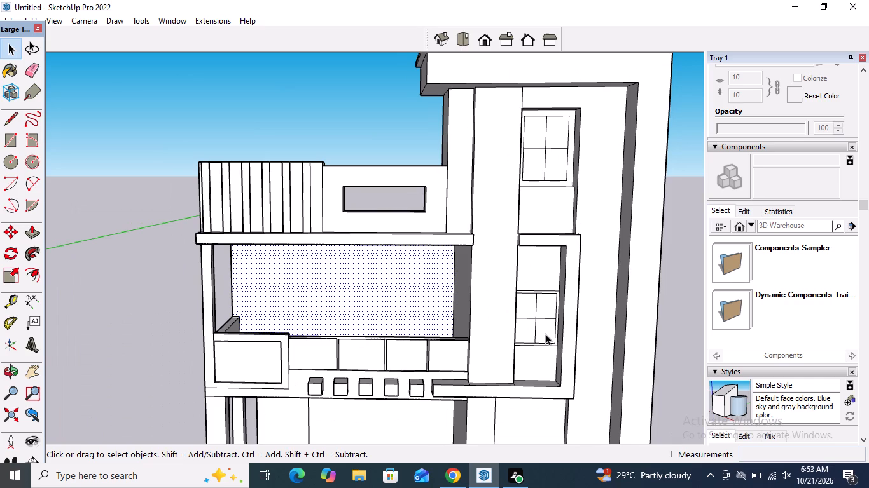
pyautogui.scroll(-9, 537, 298)
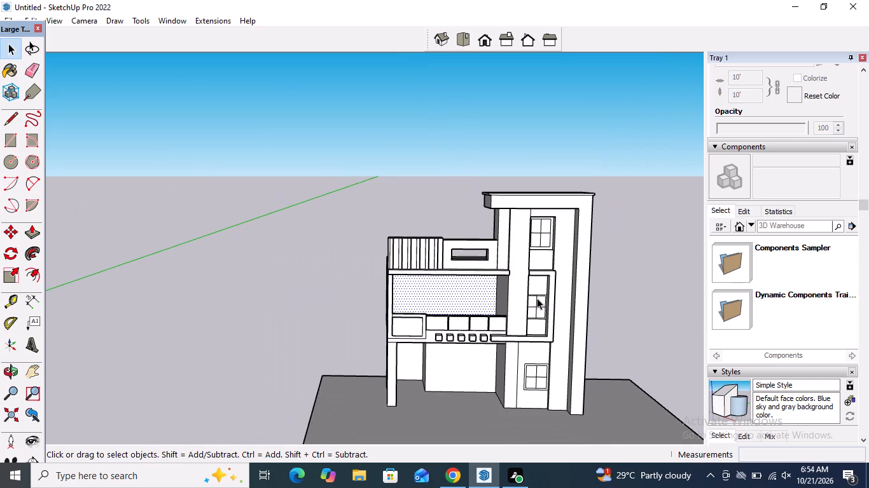
pyautogui.scroll(-5, 537, 298)
pyautogui.moveTo(531, 323); pyautogui.dragTo(548, 303, button='middle')
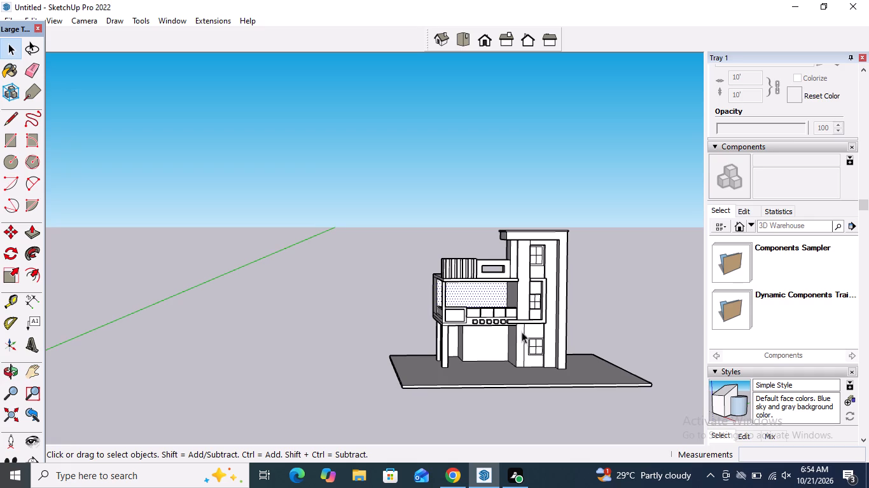
pyautogui.scroll(6, 511, 325)
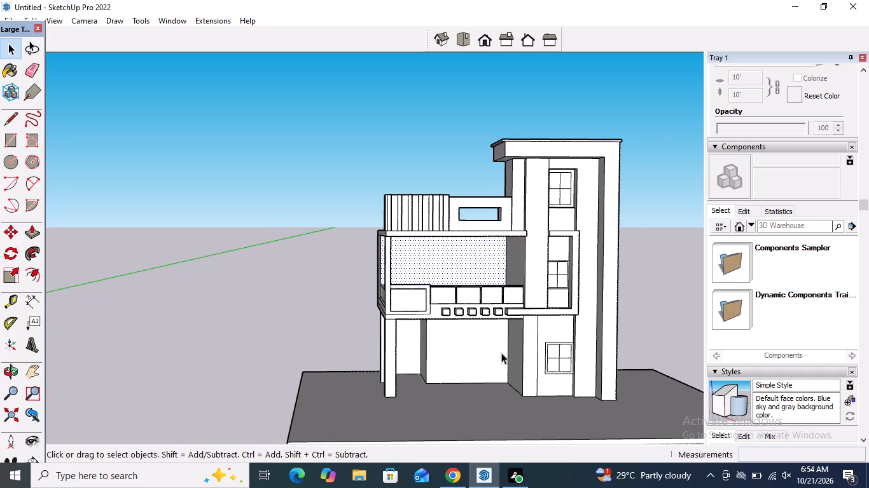
pyautogui.scroll(2, 501, 353)
# Draw a horizontal line from the tower's ground-floor corner edge across the open bay, and a vertical line about 17' 4" down to the ground.
pyautogui.click(11, 126)
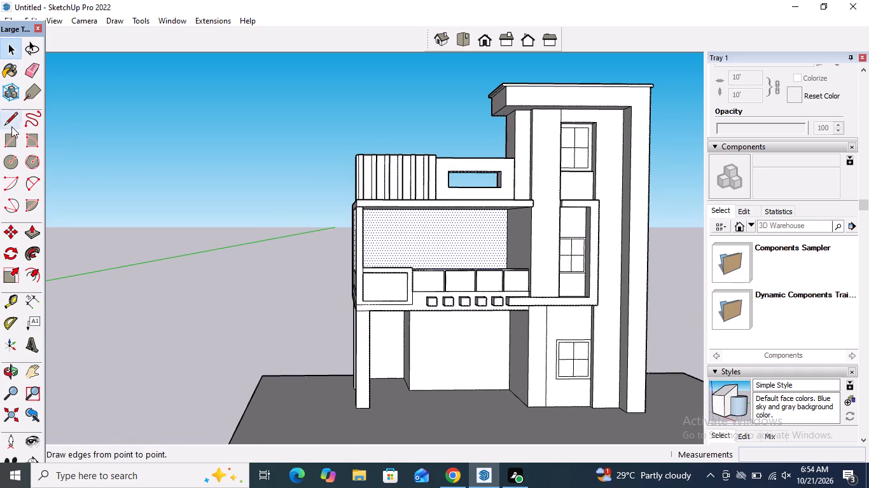
pyautogui.moveTo(534, 370); pyautogui.dragTo(534, 370, button='middle')
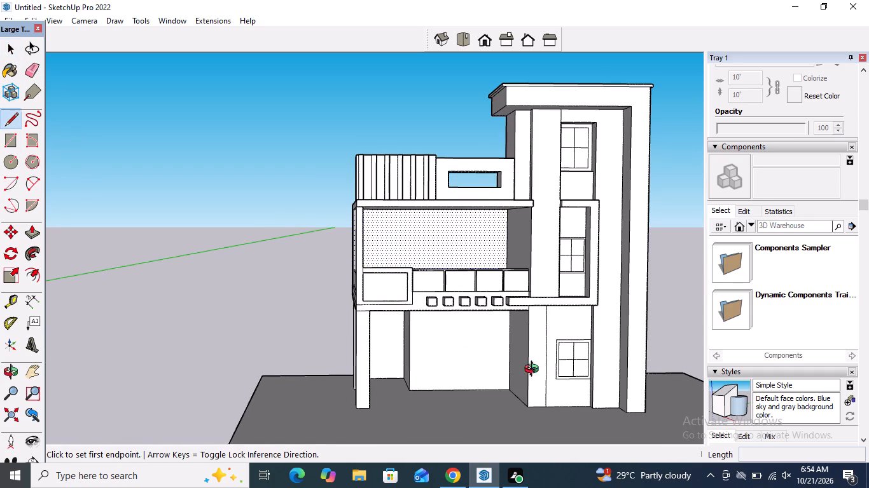
pyautogui.moveTo(534, 370); pyautogui.dragTo(515, 356, button='middle')
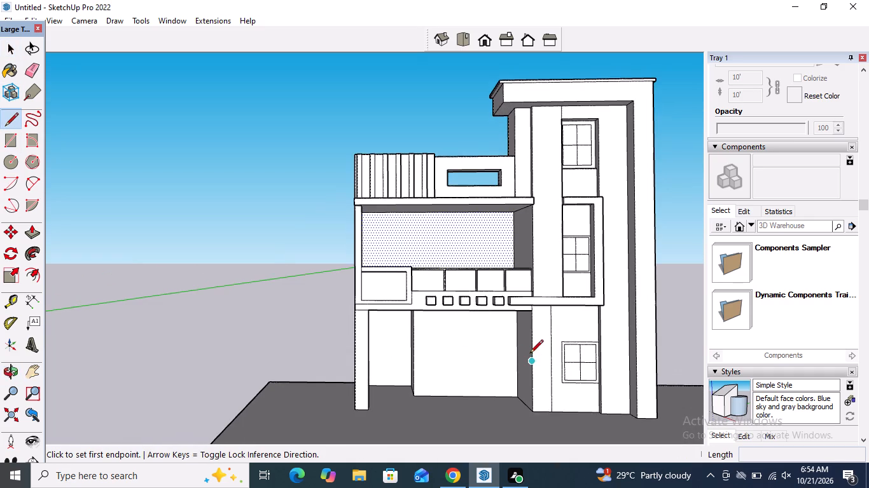
pyautogui.moveTo(527, 354); pyautogui.dragTo(504, 342, button='middle')
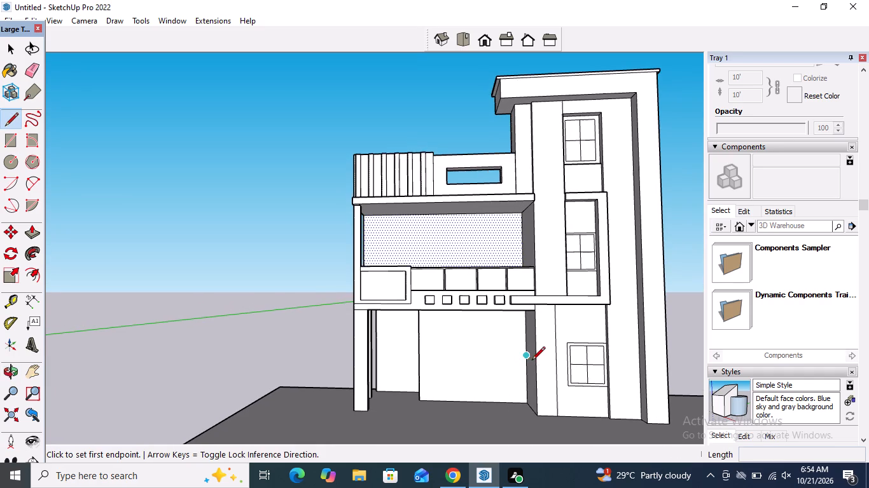
pyautogui.click(533, 361)
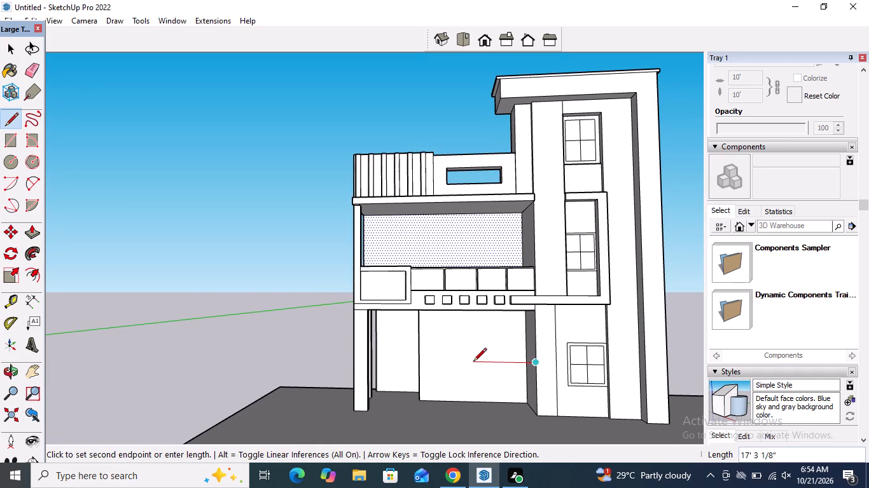
pyautogui.press('Escape')
pyautogui.middleClick(550, 356)
pyautogui.scroll(1, 550, 357)
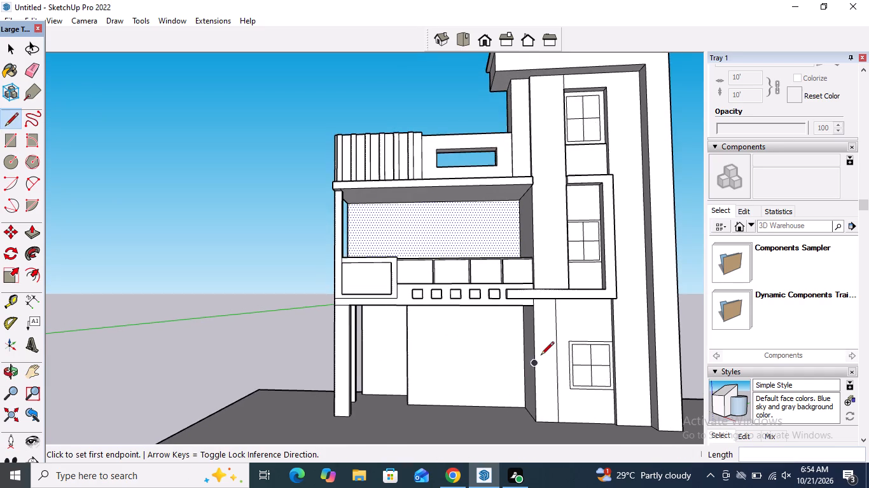
pyautogui.scroll(2, 532, 362)
pyautogui.click(532, 350)
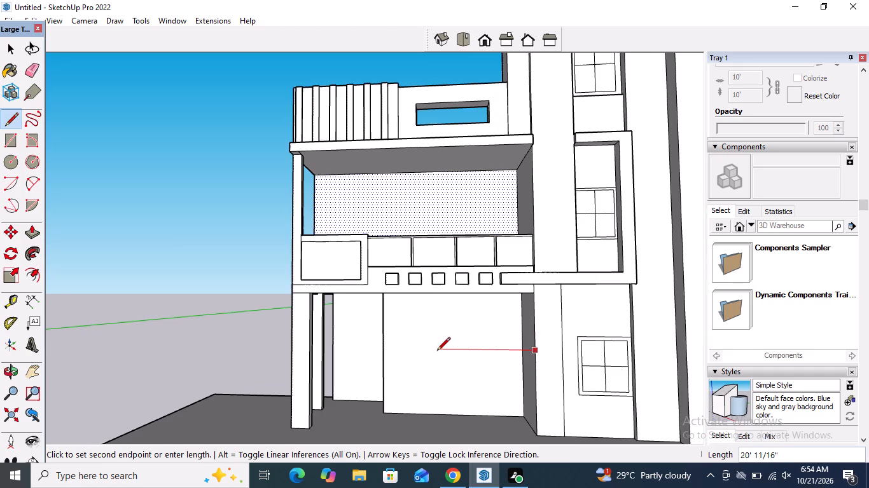
pyautogui.click(419, 353)
pyautogui.scroll(-4, 417, 365)
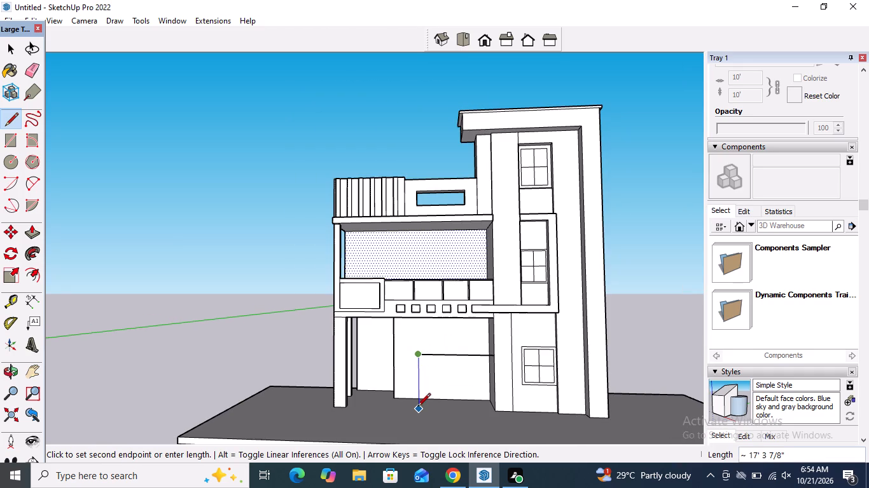
pyautogui.click(417, 411)
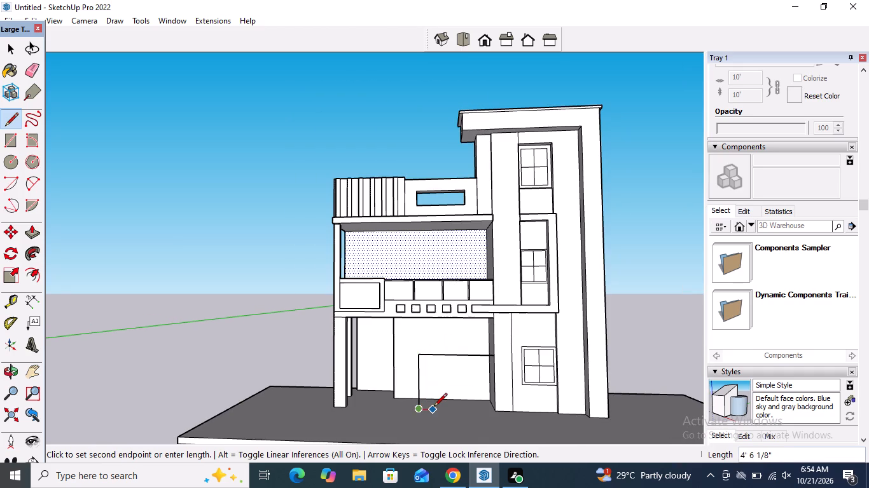
# Complete the post-and-beam outline with a post about 2' 4" wide, an inner beam edge about 19' long, and a second post against the tower.
pyautogui.scroll(8, 433, 403)
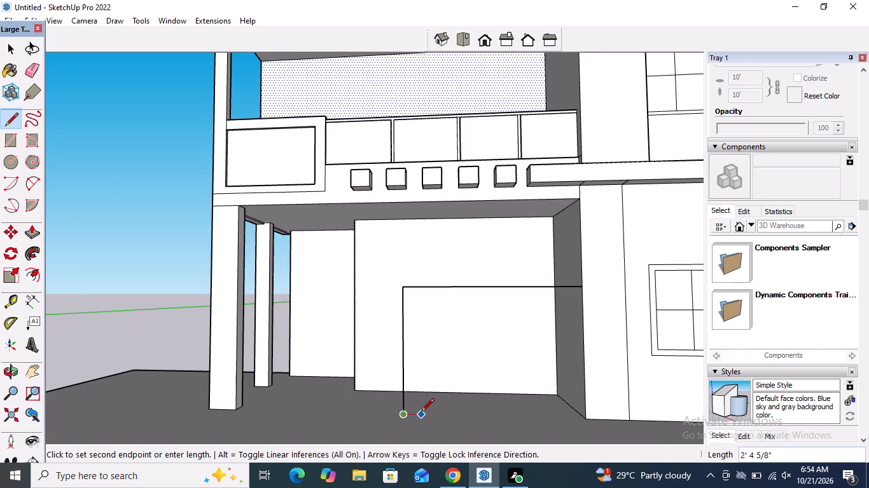
pyautogui.click(421, 412)
pyautogui.moveTo(422, 305); pyautogui.dragTo(434, 308)
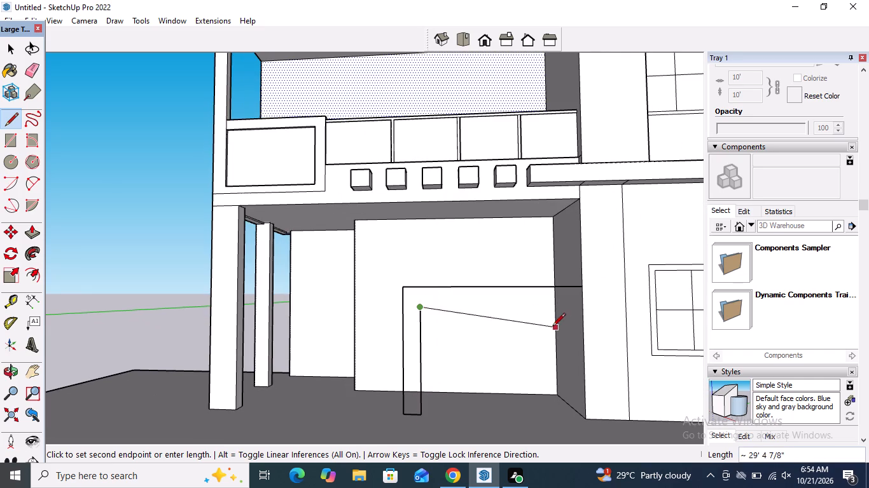
pyautogui.moveTo(555, 306); pyautogui.dragTo(530, 315, button='middle')
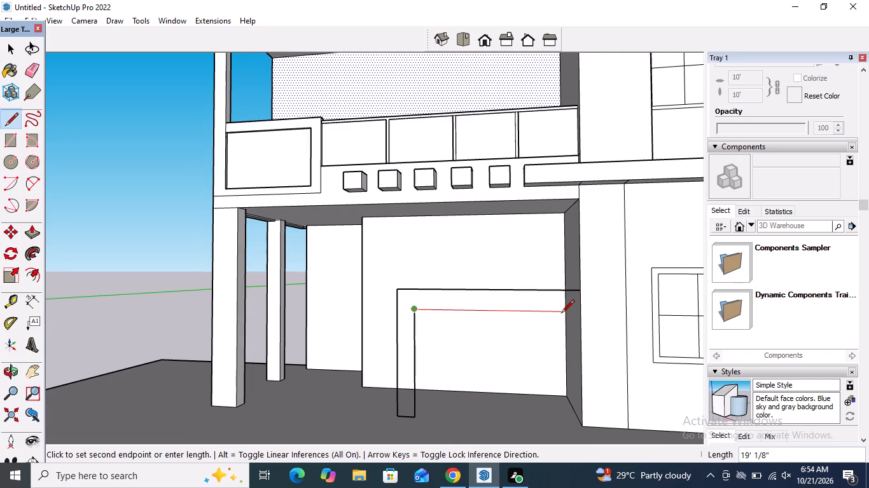
pyautogui.click(561, 314)
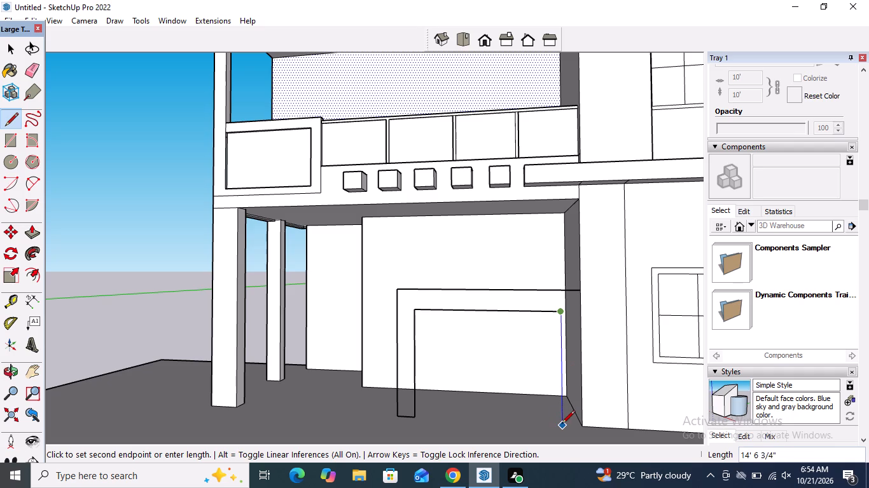
pyautogui.click(562, 424)
pyautogui.click(581, 427)
pyautogui.press('space')
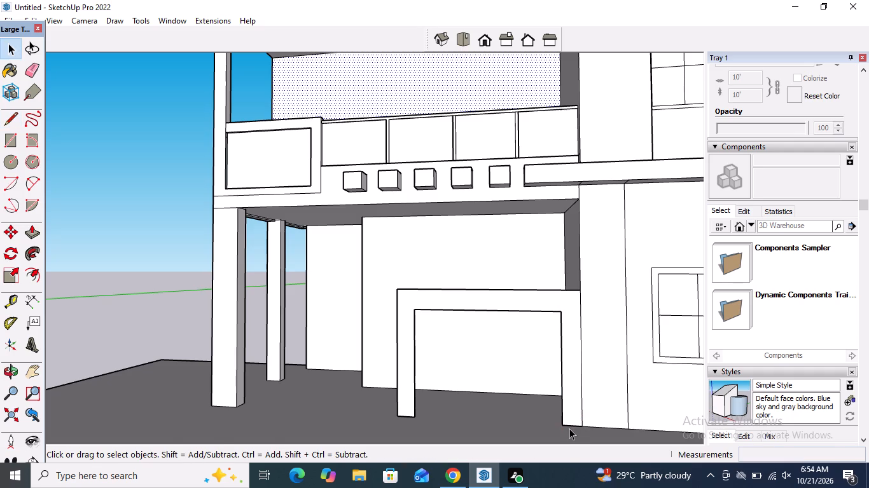
# Push/Pull the rear side of the post-and-beam face to give the frame thickness.
pyautogui.scroll(-4, 530, 357)
pyautogui.moveTo(467, 339); pyautogui.dragTo(513, 355, button='middle')
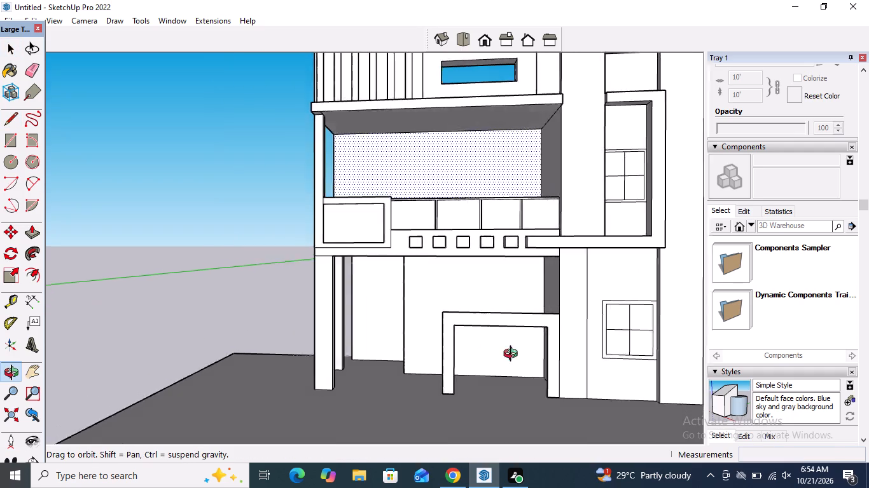
pyautogui.moveTo(513, 355); pyautogui.dragTo(868, 362, button='middle')
pyautogui.moveTo(263, 361); pyautogui.dragTo(497, 371, button='middle')
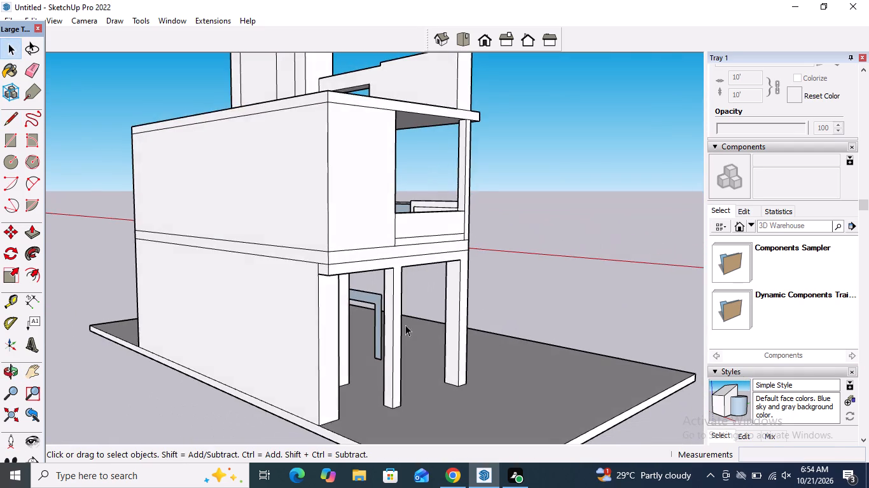
pyautogui.scroll(10, 389, 317)
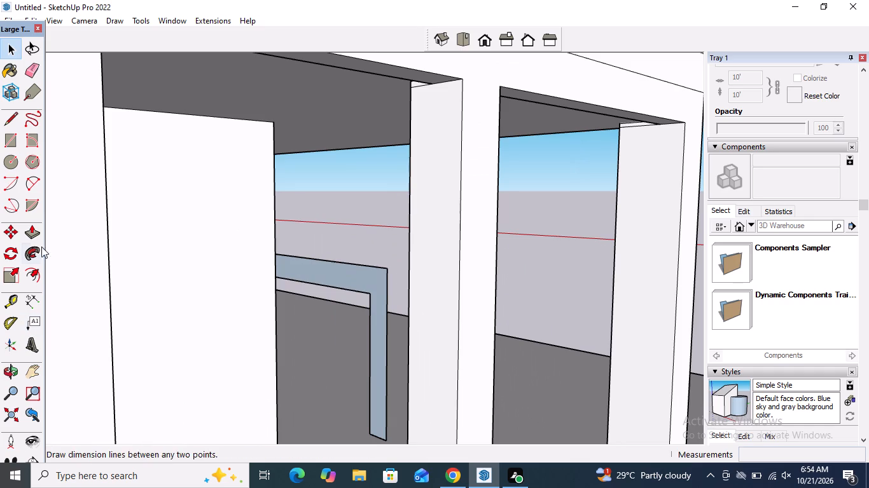
pyautogui.click(36, 236)
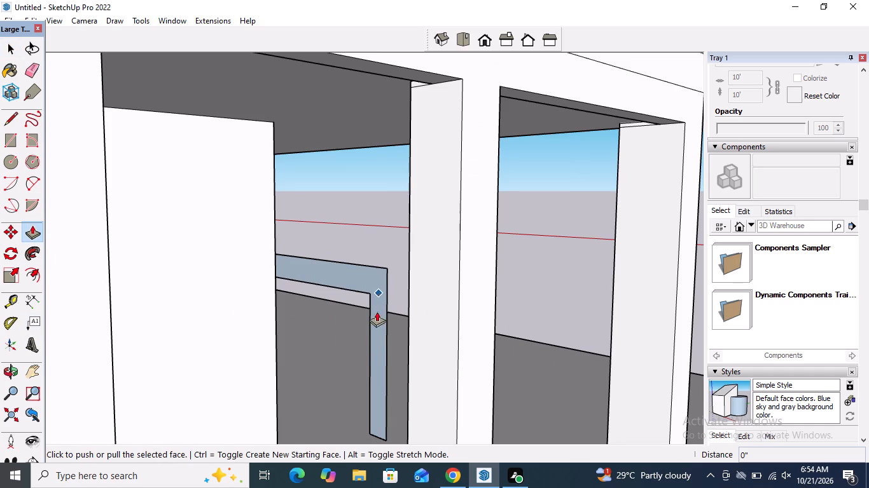
pyautogui.press('space')
pyautogui.click(572, 311)
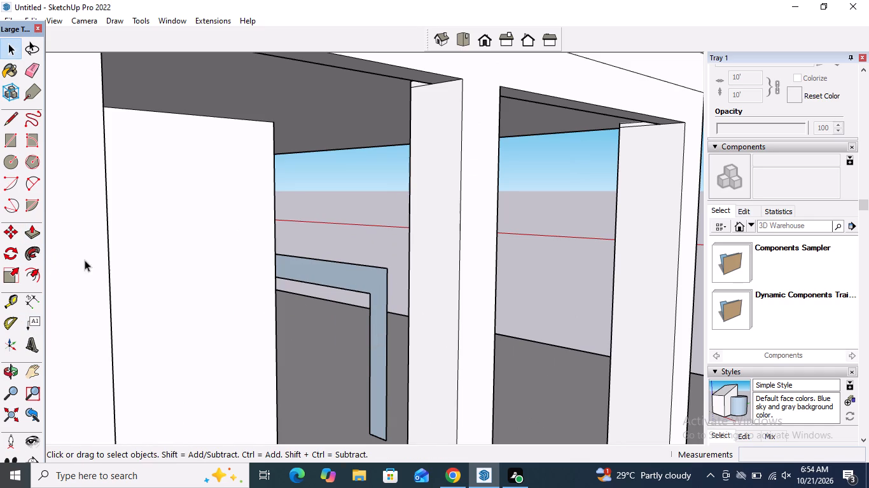
pyautogui.click(32, 233)
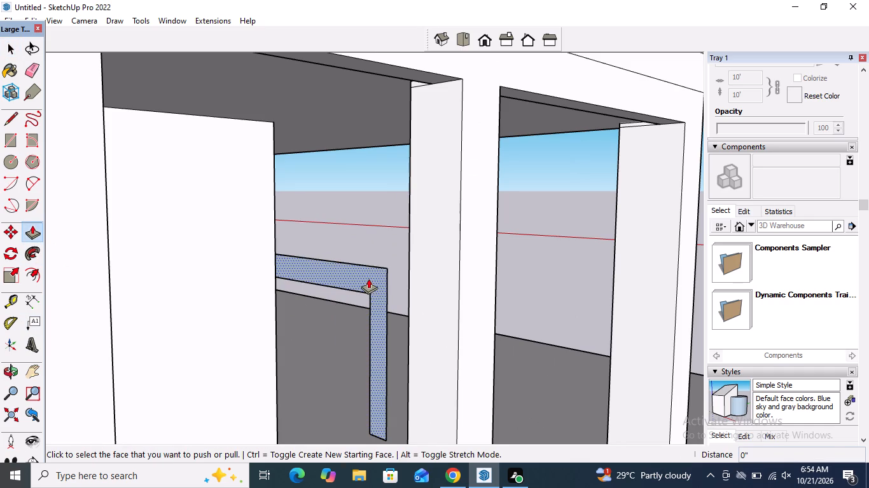
pyautogui.click(368, 278)
pyautogui.moveTo(348, 287); pyautogui.dragTo(356, 287)
pyautogui.press('space')
pyautogui.scroll(-9, 392, 289)
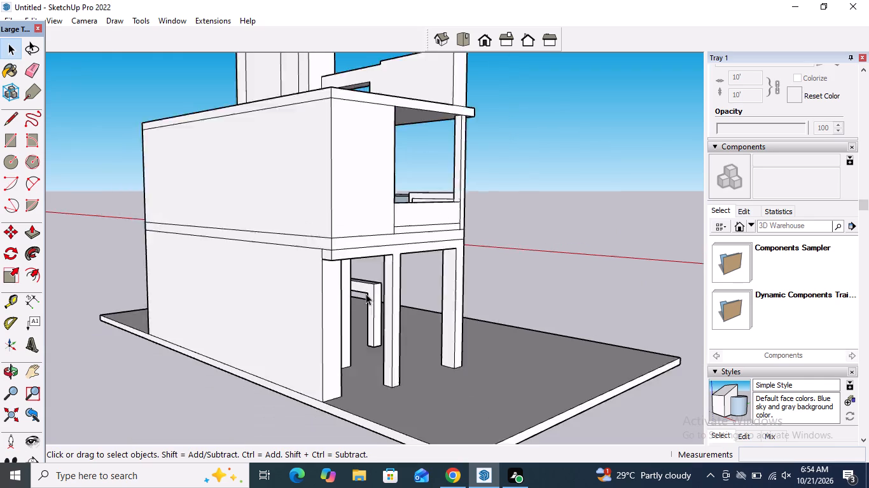
# Draw a horizontal line from the middle of the frame's outer top edge to the corner column, and a vertical line about 17' 4" down to its base.
pyautogui.moveTo(488, 306); pyautogui.dragTo(0, 304, button='middle')
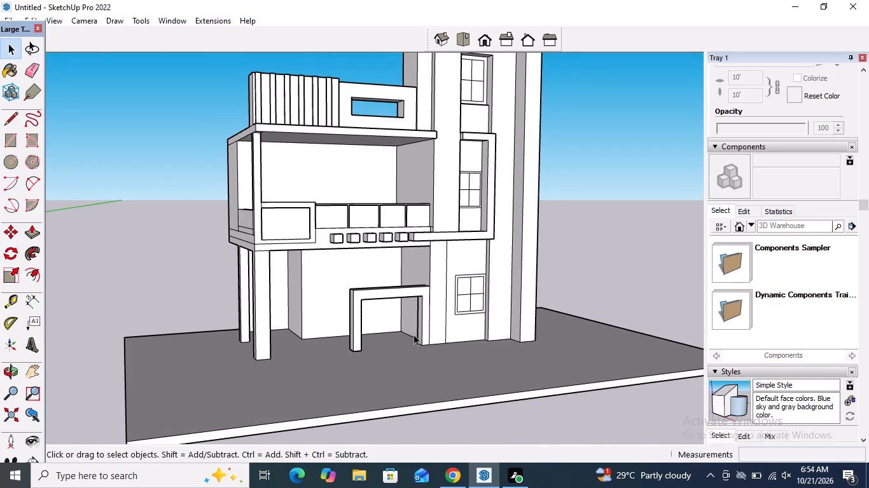
pyautogui.scroll(3, 380, 313)
pyautogui.moveTo(380, 313); pyautogui.dragTo(282, 319, button='middle')
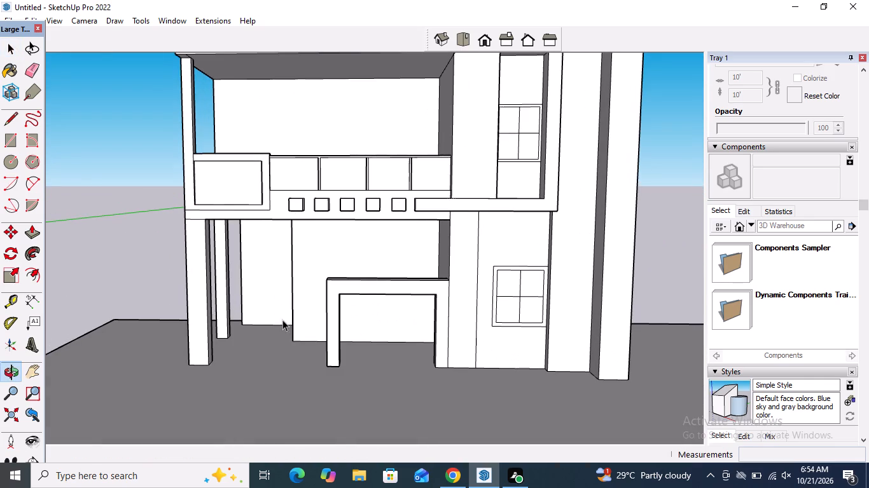
pyautogui.scroll(4, 265, 290)
pyautogui.moveTo(276, 289); pyautogui.dragTo(328, 305, button='middle')
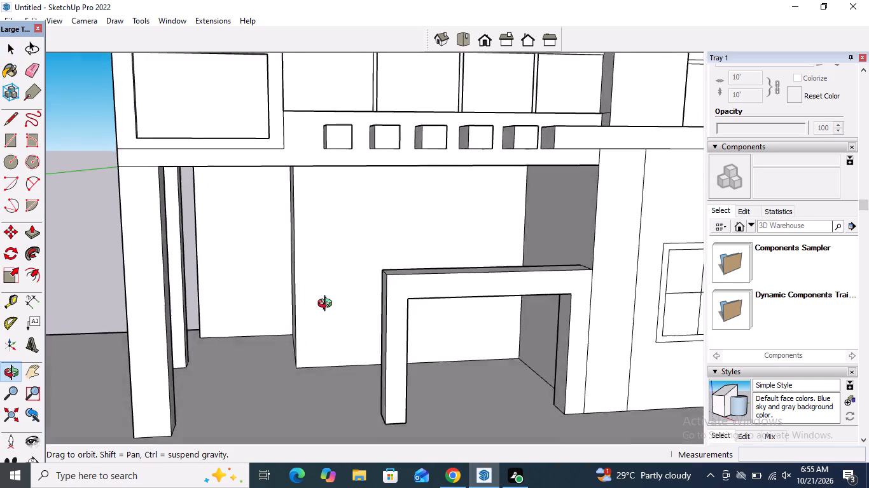
pyautogui.moveTo(328, 305); pyautogui.dragTo(436, 311, button='middle')
pyautogui.click(14, 121)
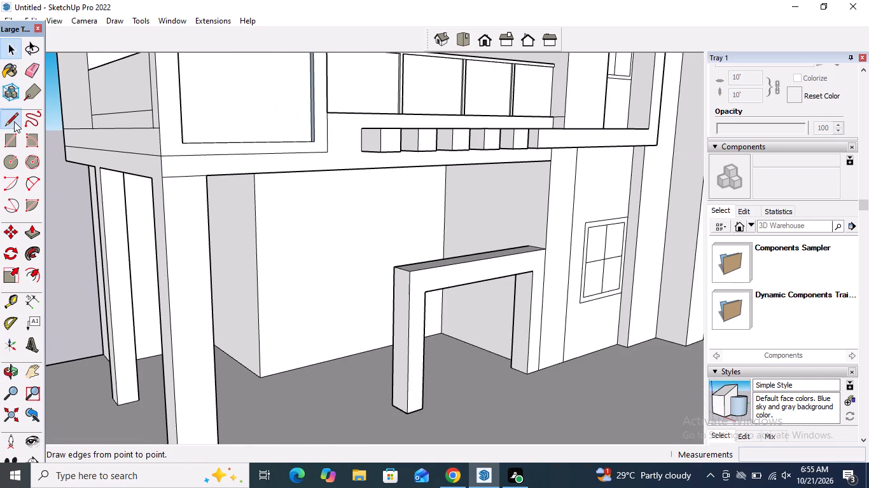
pyautogui.click(402, 273)
pyautogui.moveTo(321, 274); pyautogui.dragTo(31, 250, button='middle')
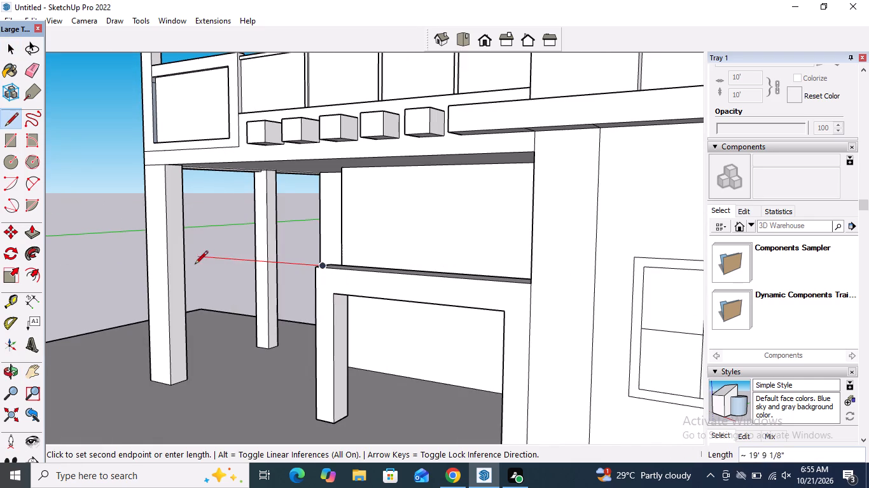
pyautogui.scroll(3, 178, 264)
pyautogui.click(175, 254)
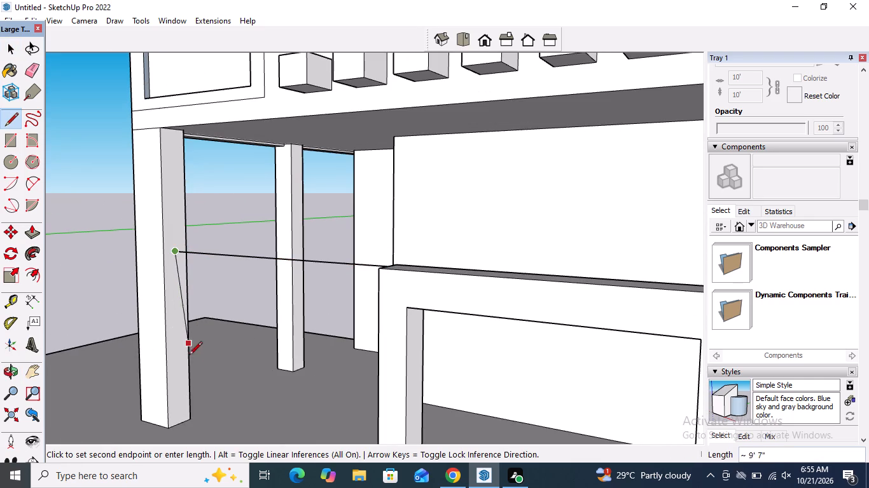
pyautogui.click(179, 423)
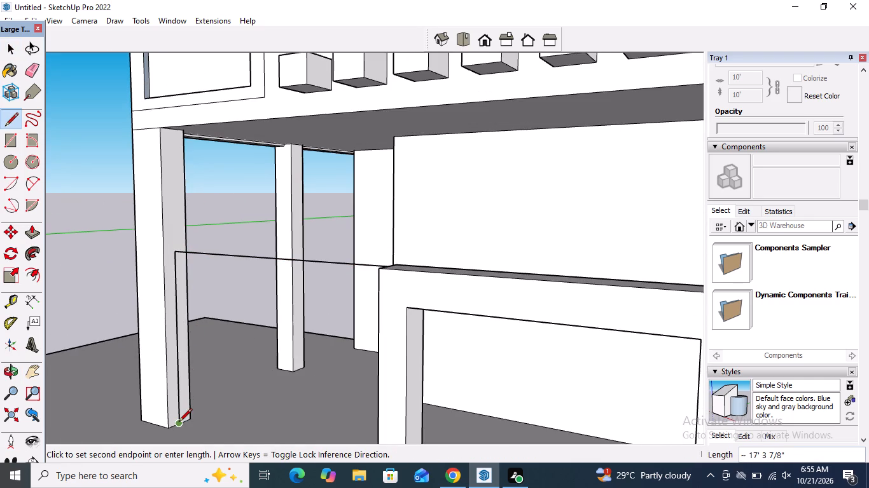
# Close the wall outline with a line along the ground to the frame's post and a vertical line up to the frame's top.
pyautogui.scroll(-3, 206, 433)
pyautogui.moveTo(206, 433); pyautogui.dragTo(375, 431, button='middle')
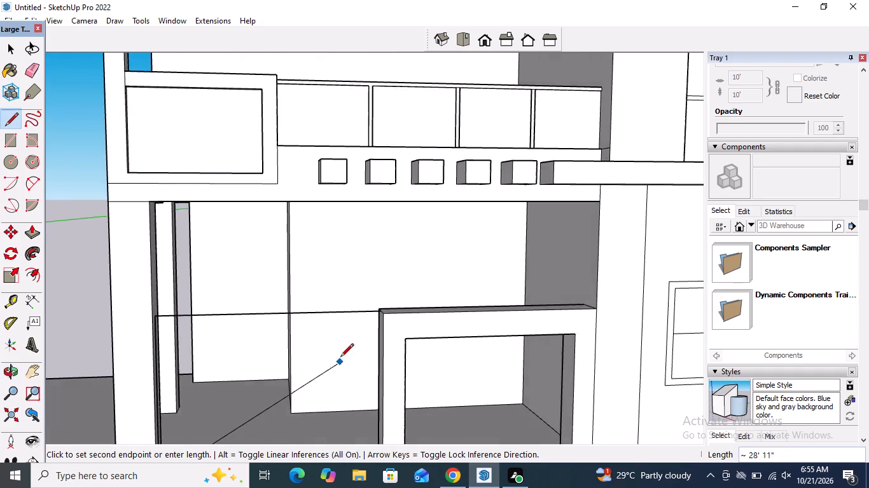
pyautogui.scroll(-6, 340, 357)
pyautogui.moveTo(332, 400); pyautogui.dragTo(356, 438, button='middle')
pyautogui.scroll(8, 348, 412)
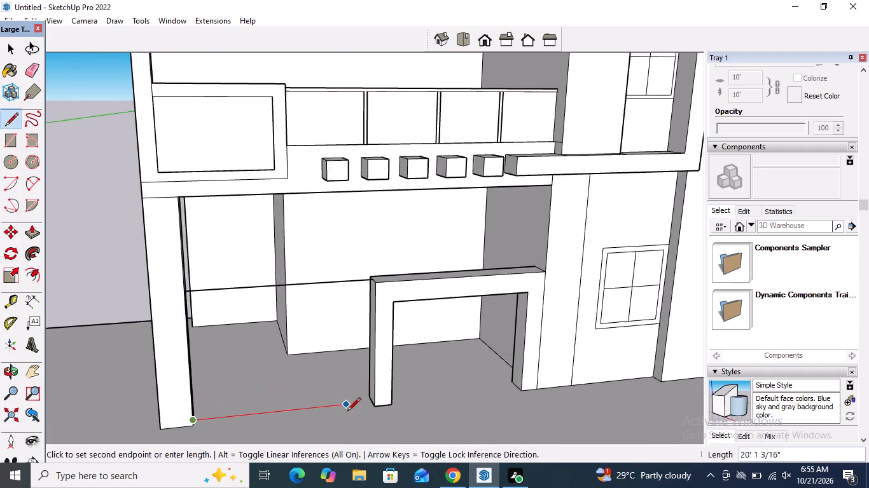
pyautogui.scroll(6, 347, 412)
pyautogui.click(402, 389)
pyautogui.scroll(-6, 401, 398)
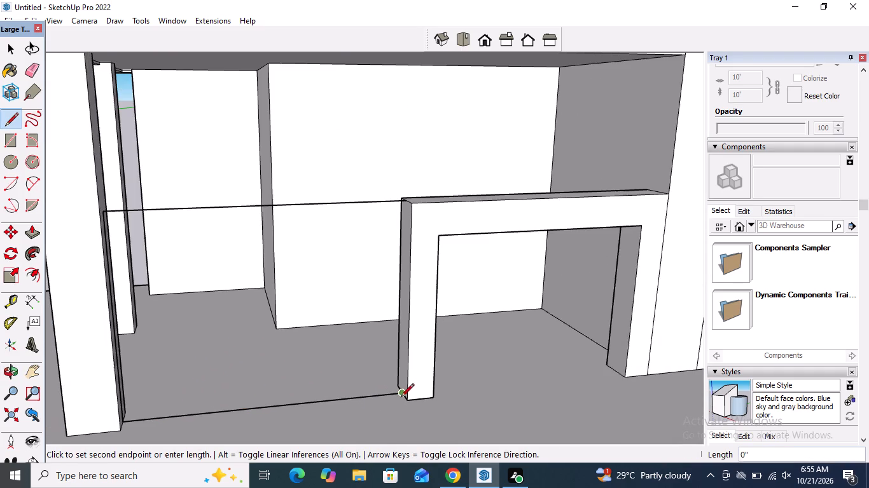
pyautogui.click(407, 203)
pyautogui.press('space')
# Push/Pull the new wall face between column and frame about 1' 5 1/8" toward the back of the frame.
pyautogui.moveTo(283, 334); pyautogui.dragTo(549, 364, button='middle')
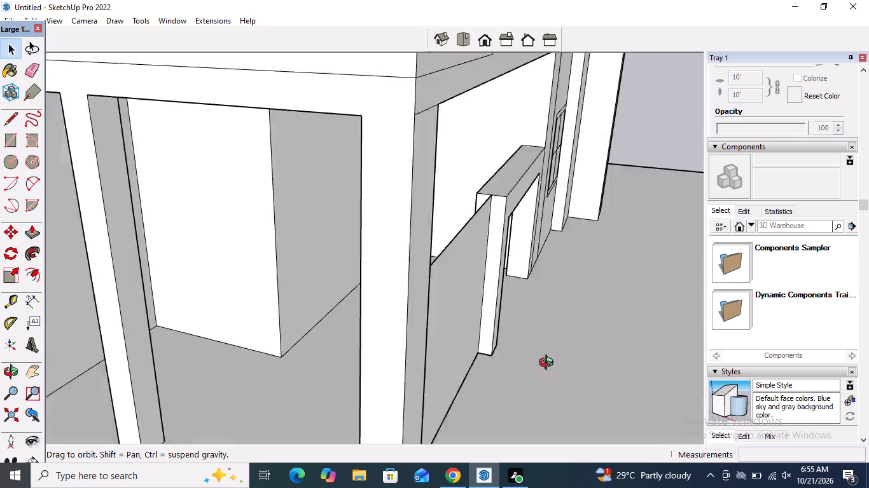
pyautogui.moveTo(549, 364); pyautogui.dragTo(654, 353, button='middle')
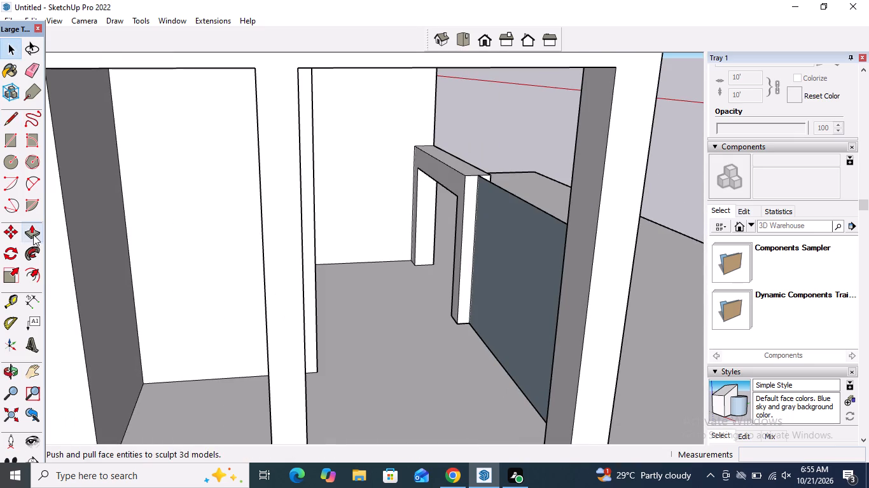
pyautogui.click(33, 234)
pyautogui.click(511, 268)
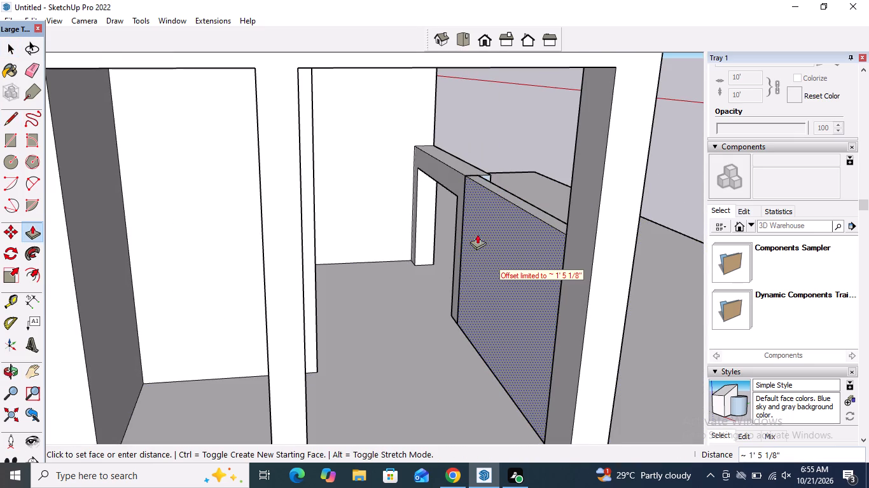
pyautogui.click(457, 186)
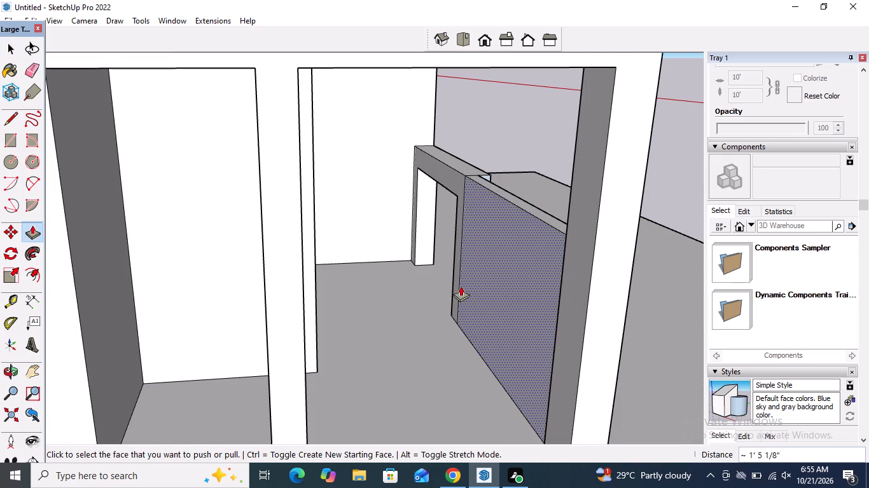
pyautogui.press('space')
# Divide the front face of the new ground-floor wall in half with a vertical line between its top and bottom midpoints.
pyautogui.scroll(-9, 461, 286)
pyautogui.moveTo(667, 278); pyautogui.dragTo(232, 241, button='middle')
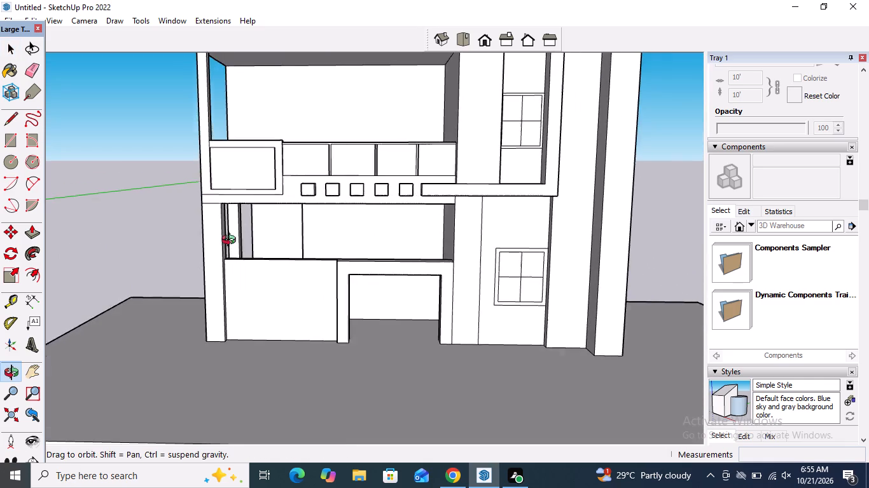
pyautogui.moveTo(232, 241); pyautogui.dragTo(231, 241, button='middle')
pyautogui.scroll(3, 291, 275)
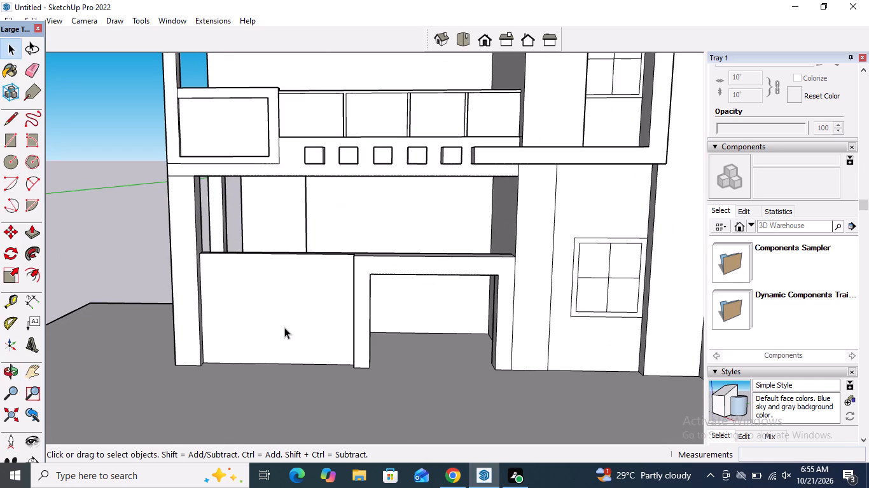
pyautogui.moveTo(284, 327); pyautogui.dragTo(354, 280, button='middle')
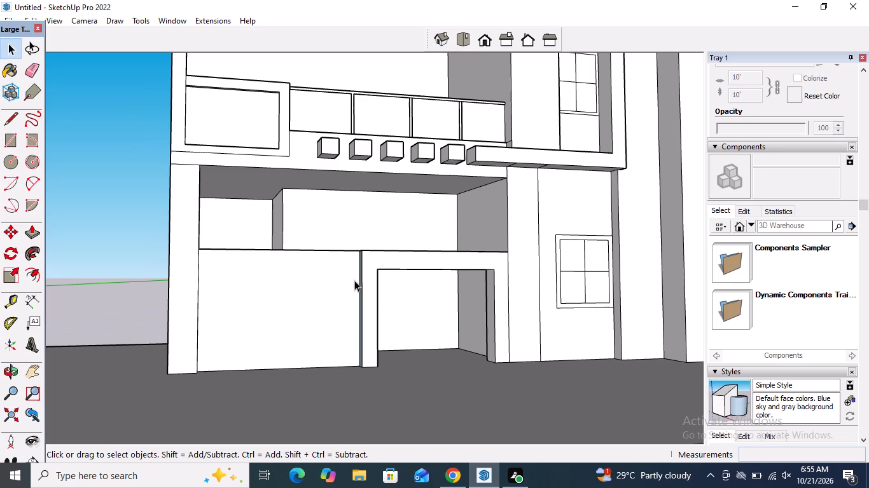
pyautogui.scroll(1, 332, 306)
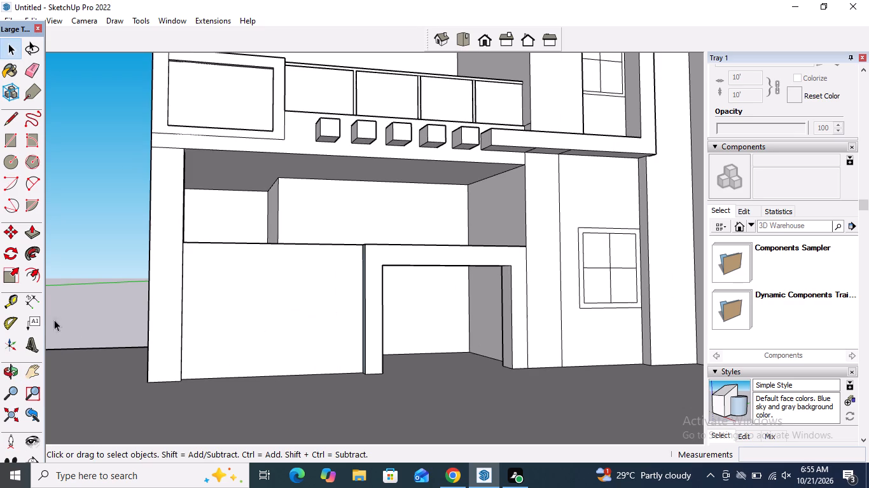
pyautogui.click(10, 122)
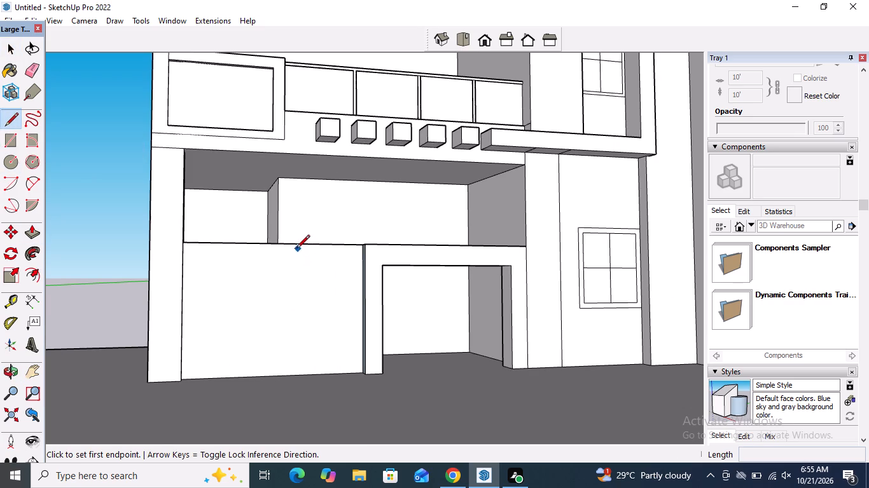
pyautogui.click(273, 245)
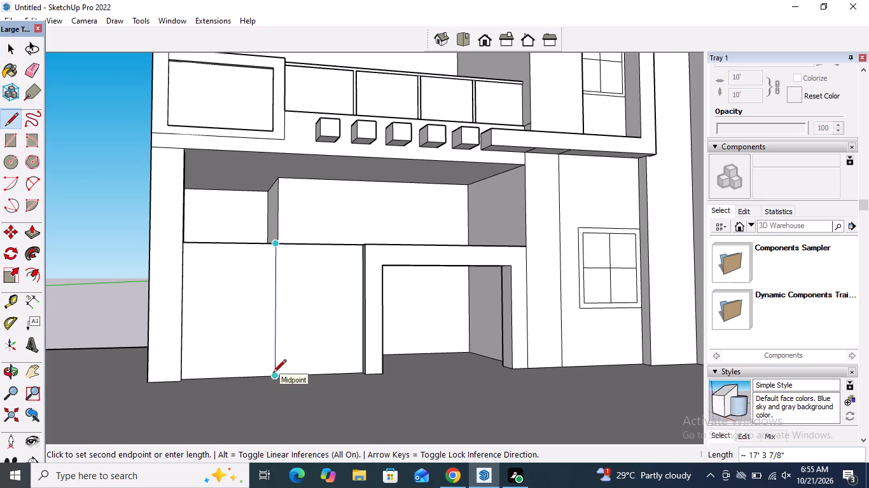
pyautogui.click(273, 374)
pyautogui.press('space')
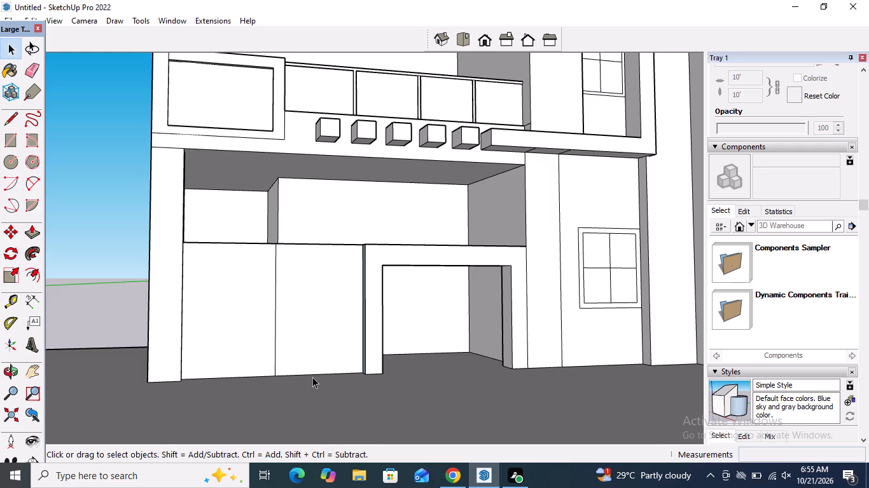
# Close the ground-floor frame's opening into a face with a line about 19' along the ground between the two posts' front corners.
pyautogui.click(14, 125)
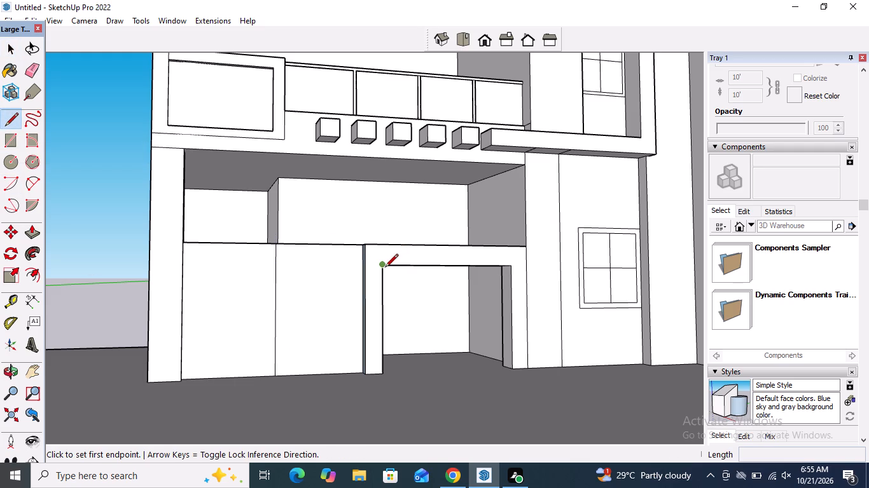
pyautogui.click(385, 268)
pyautogui.click(402, 268)
pyautogui.moveTo(389, 291); pyautogui.dragTo(355, 314, button='middle')
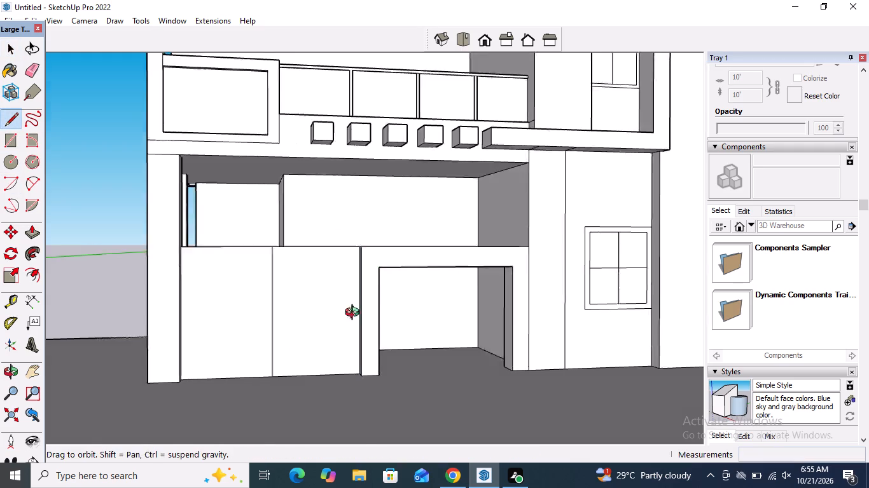
pyautogui.moveTo(355, 314); pyautogui.dragTo(209, 328, button='middle')
pyautogui.moveTo(359, 338); pyautogui.dragTo(372, 260, button='middle')
pyautogui.scroll(1, 359, 337)
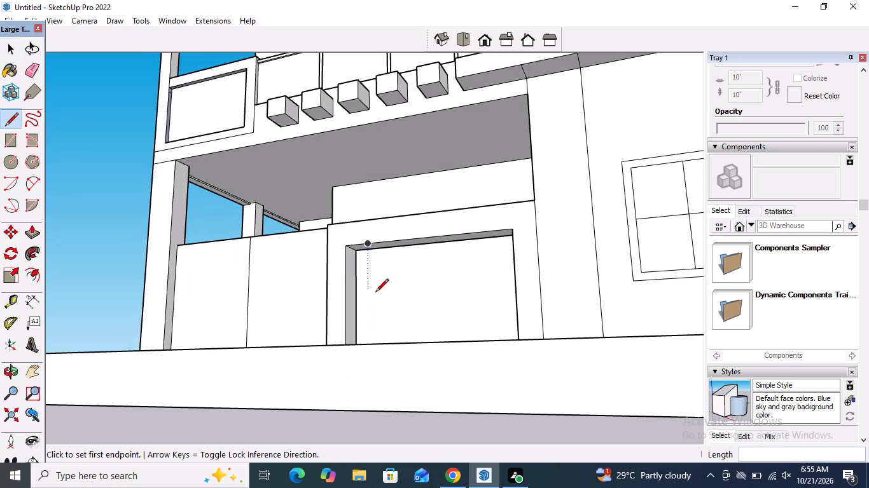
pyautogui.moveTo(375, 301); pyautogui.dragTo(395, 393, button='middle')
pyautogui.moveTo(354, 403); pyautogui.dragTo(372, 410)
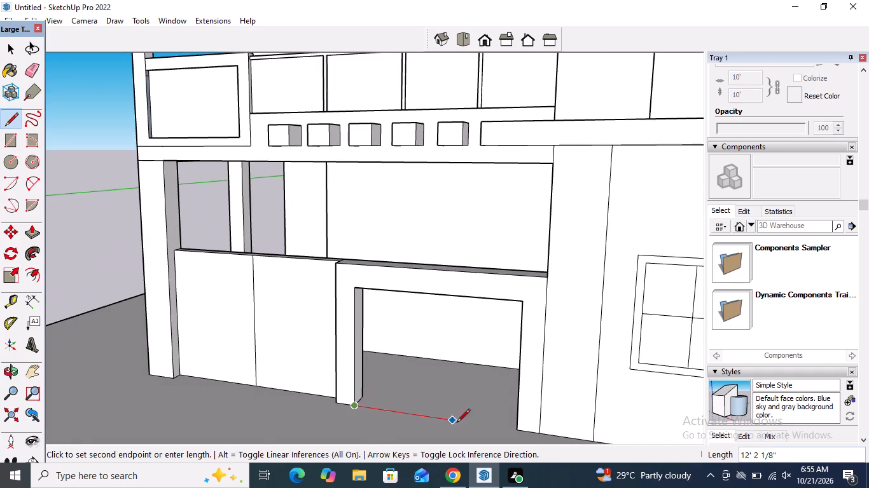
pyautogui.click(516, 433)
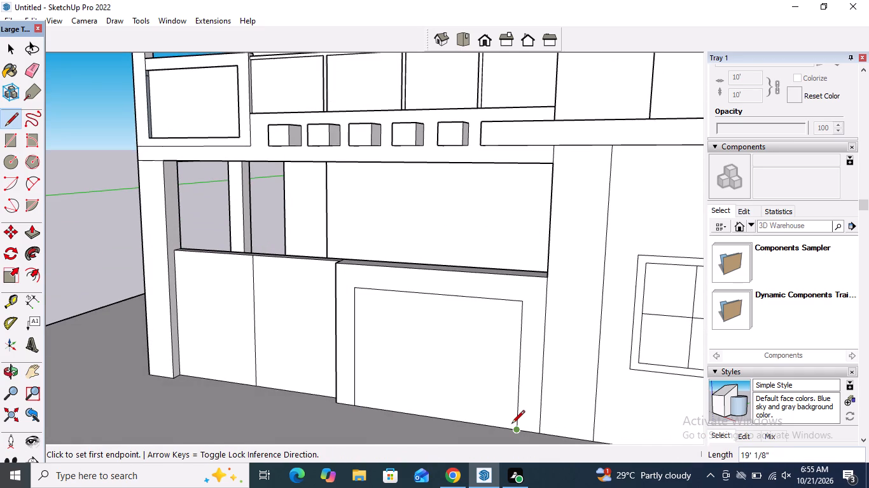
pyautogui.press('space')
# Push/Pull the new opening face from behind the frame, about 8 3/8" toward the back.
pyautogui.scroll(-4, 503, 411)
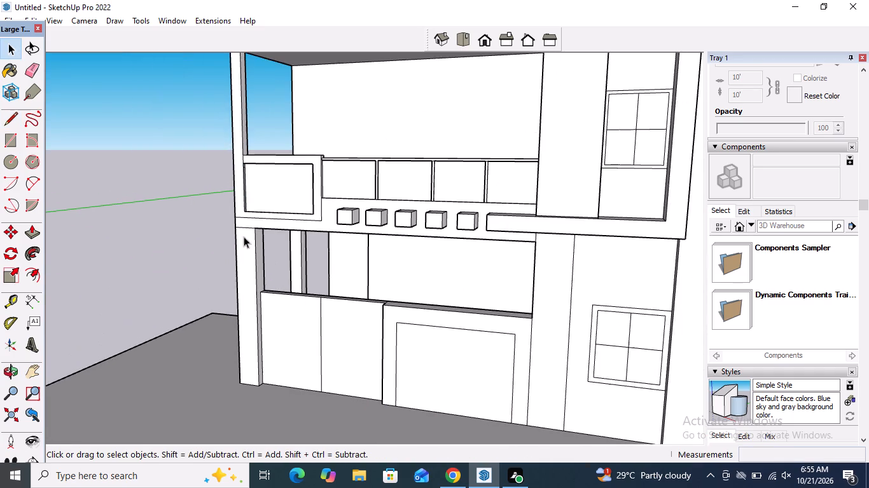
pyautogui.moveTo(245, 277); pyautogui.dragTo(838, 282, button='middle')
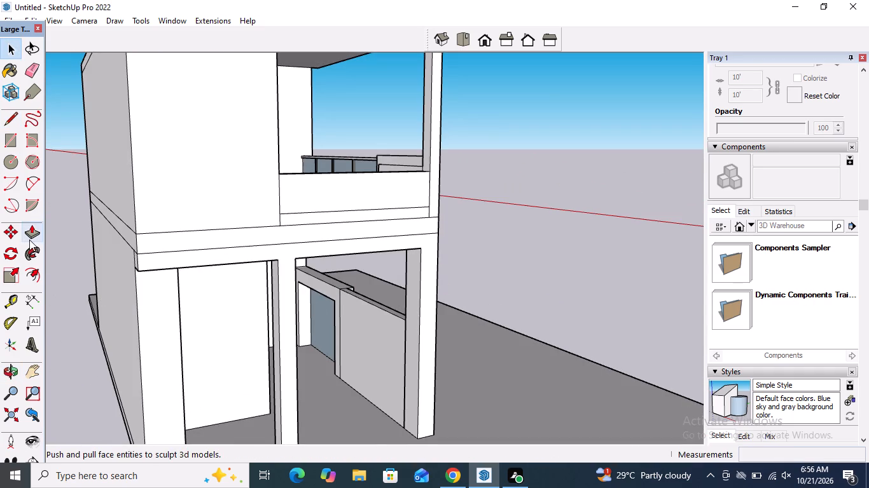
pyautogui.click(29, 240)
pyautogui.click(313, 323)
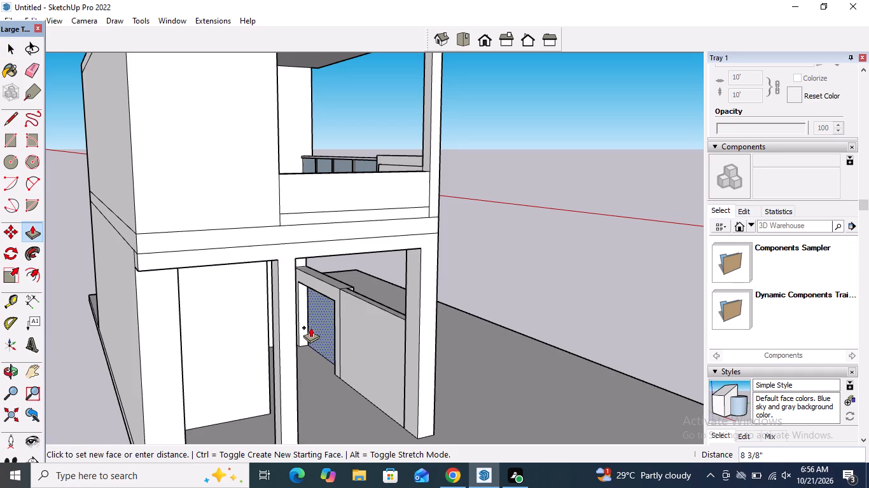
pyautogui.click(310, 327)
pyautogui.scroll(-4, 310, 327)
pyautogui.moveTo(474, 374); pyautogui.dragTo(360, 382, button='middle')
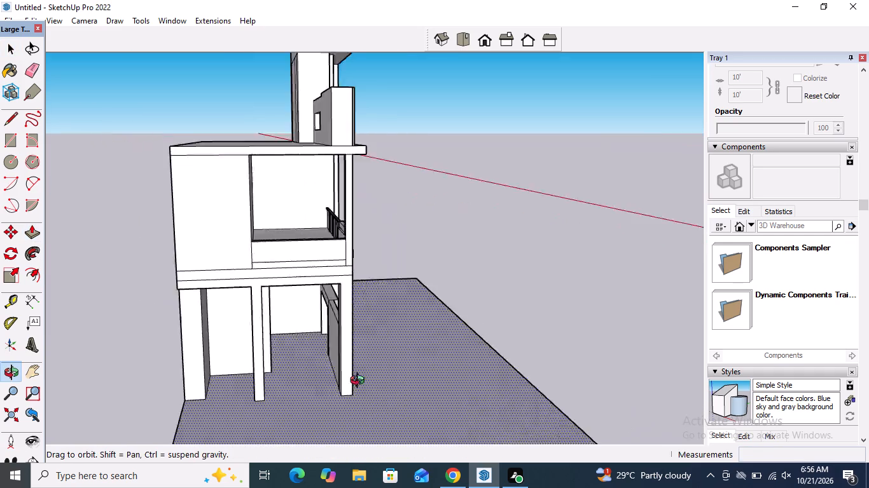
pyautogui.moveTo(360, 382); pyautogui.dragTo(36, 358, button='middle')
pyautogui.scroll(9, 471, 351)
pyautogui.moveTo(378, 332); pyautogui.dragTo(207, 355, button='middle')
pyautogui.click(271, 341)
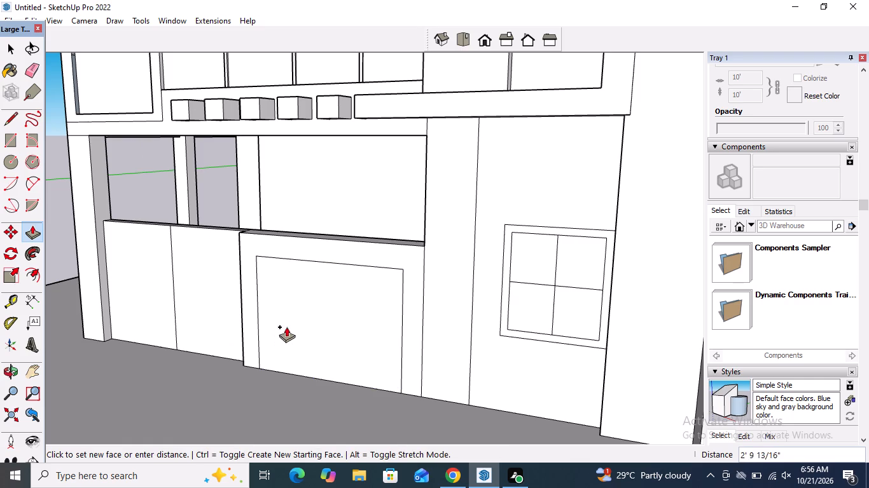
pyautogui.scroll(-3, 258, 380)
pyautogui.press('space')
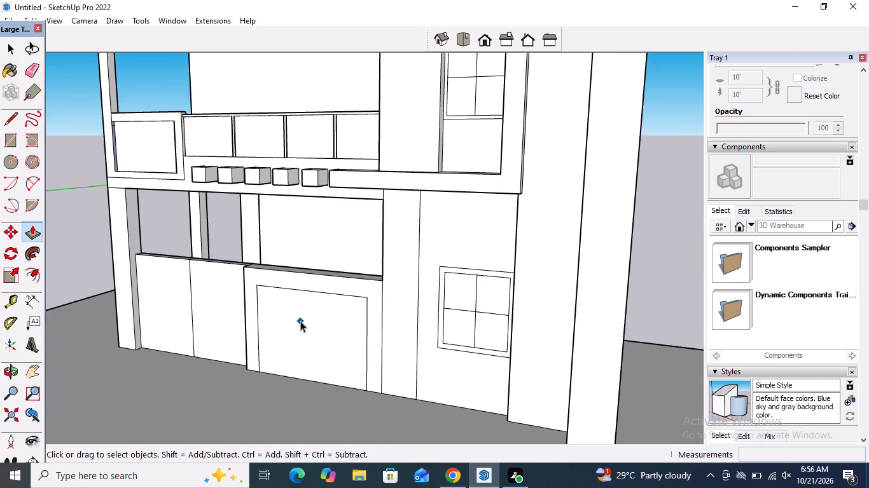
# Push/Pull the rear face of the panel inside the frame about 1' 5 1/2".
pyautogui.moveTo(256, 304); pyautogui.dragTo(844, 313, button='middle')
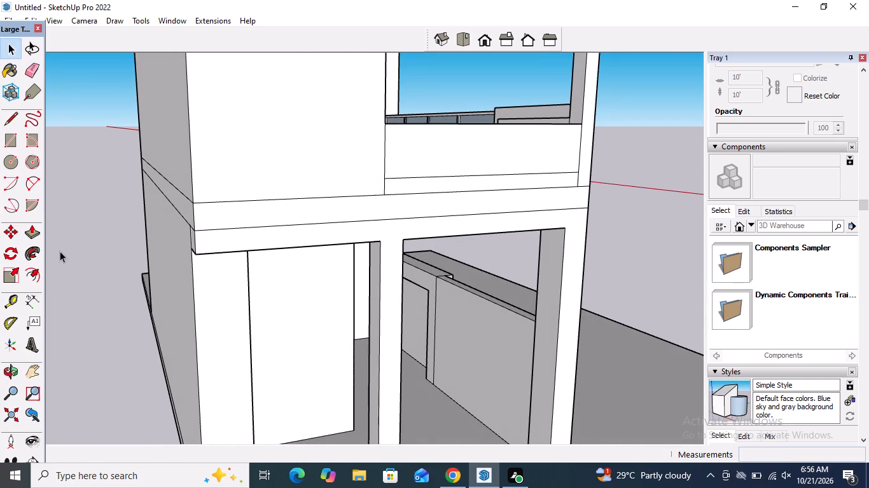
pyautogui.click(34, 233)
pyautogui.scroll(4, 402, 301)
pyautogui.click(426, 301)
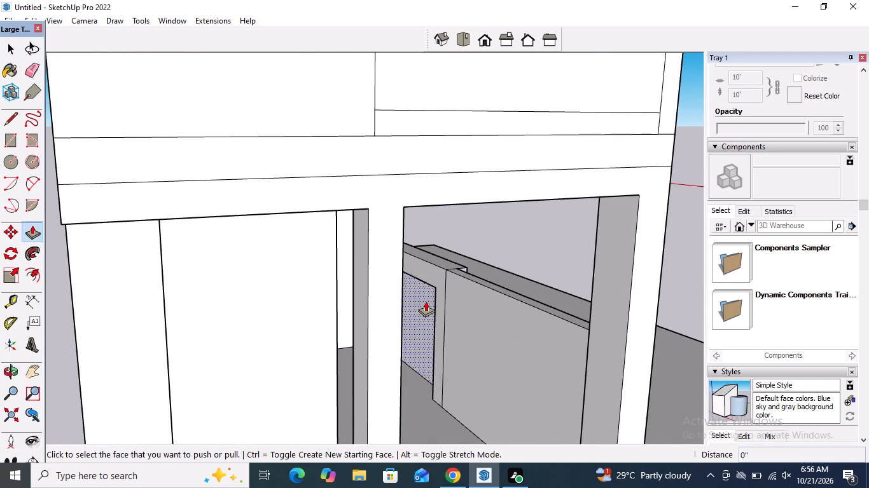
pyautogui.click(416, 304)
# Push/Pull the front face of the panel inward so that it sits recessed within the frame's opening.
pyautogui.scroll(-5, 395, 314)
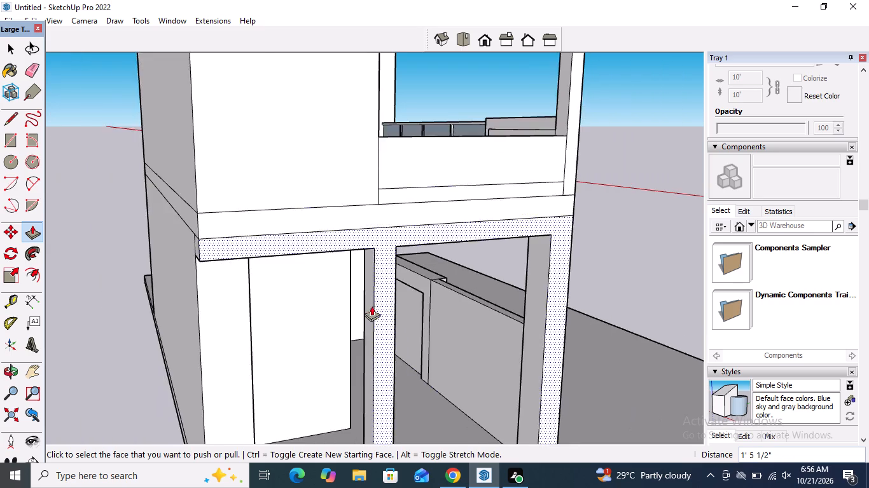
pyautogui.scroll(-5, 372, 306)
pyautogui.moveTo(609, 329); pyautogui.dragTo(143, 290, button='middle')
pyautogui.click(398, 342)
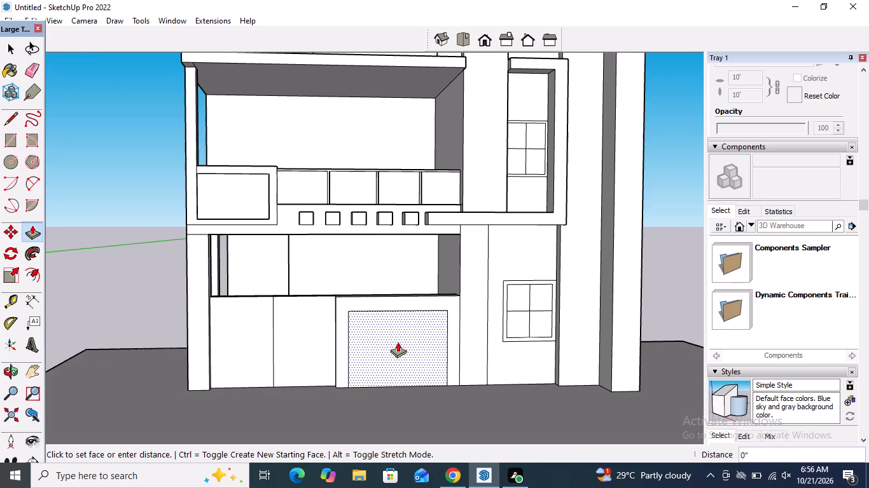
pyautogui.click(399, 339)
pyautogui.press('space')
# Copy the recessed panel's bottom edge 14' 6 3/4" up to the opening's top corner and divide the copies into 8 equal spacings.
pyautogui.moveTo(346, 393); pyautogui.dragTo(205, 373, button='middle')
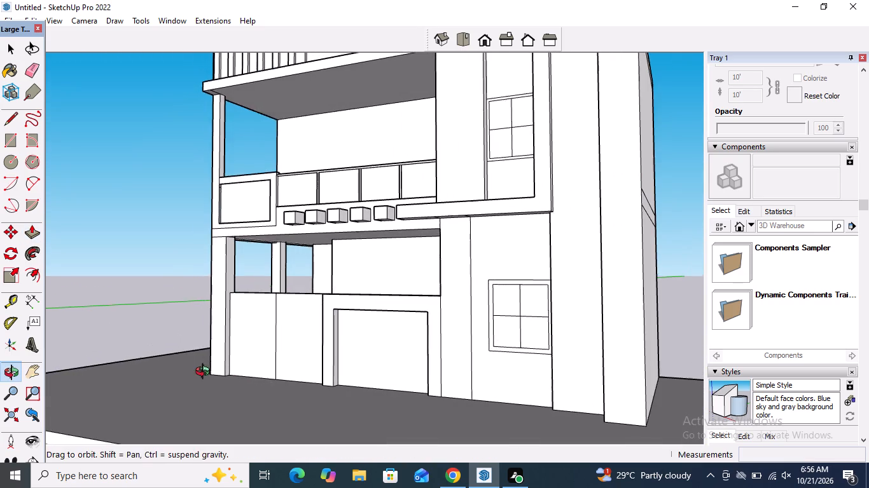
pyautogui.moveTo(205, 373); pyautogui.dragTo(205, 374, button='middle')
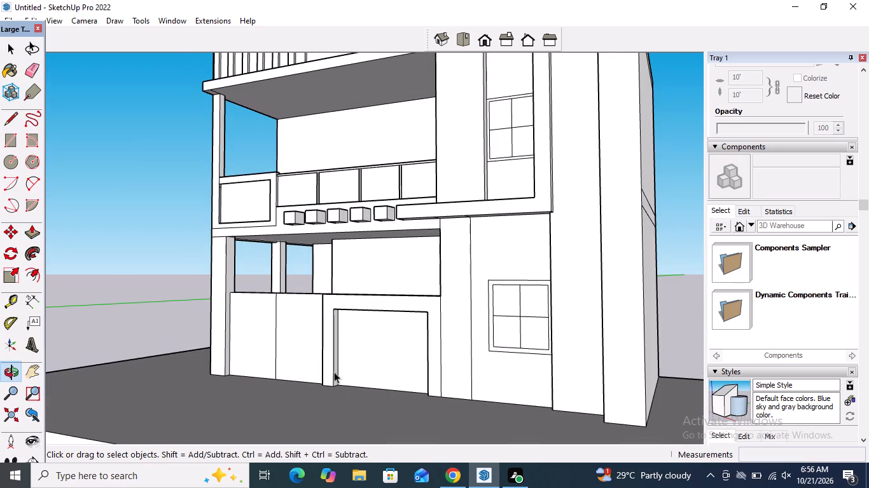
pyautogui.scroll(3, 476, 389)
pyautogui.scroll(3, 395, 379)
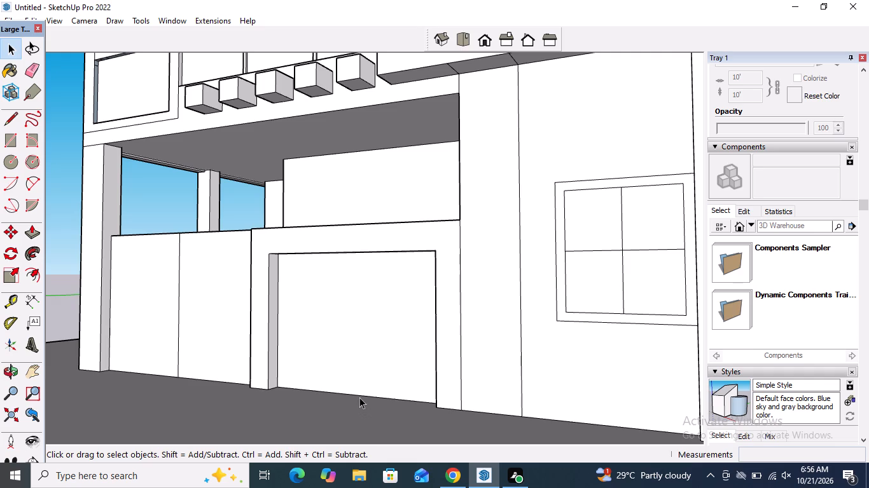
pyautogui.click(359, 396)
pyautogui.click(10, 238)
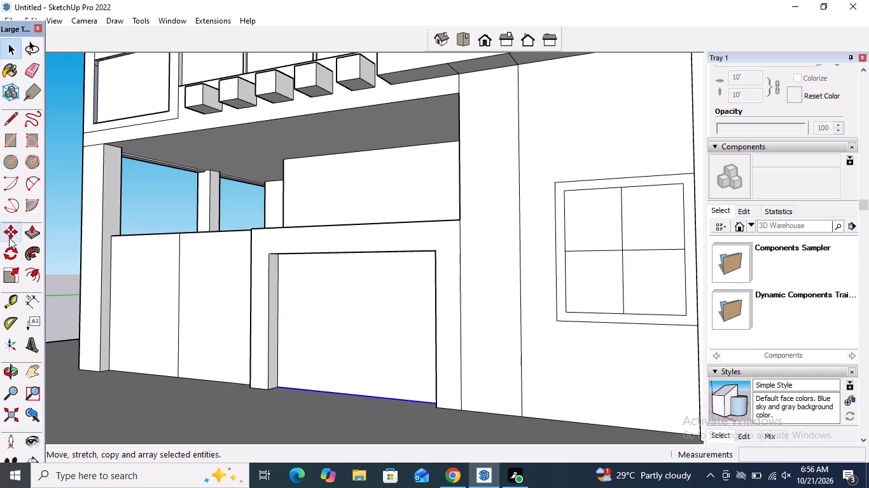
pyautogui.click(278, 386)
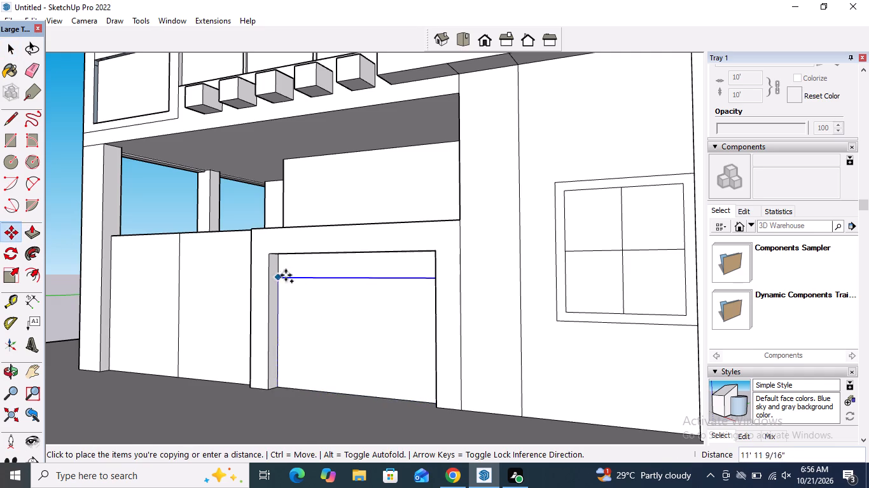
pyautogui.moveTo(296, 268); pyautogui.dragTo(291, 201, button='middle')
pyautogui.moveTo(291, 254); pyautogui.dragTo(294, 376, button='middle')
pyautogui.scroll(-20, 294, 377)
pyautogui.scroll(-3, 294, 377)
pyautogui.scroll(4, 291, 51)
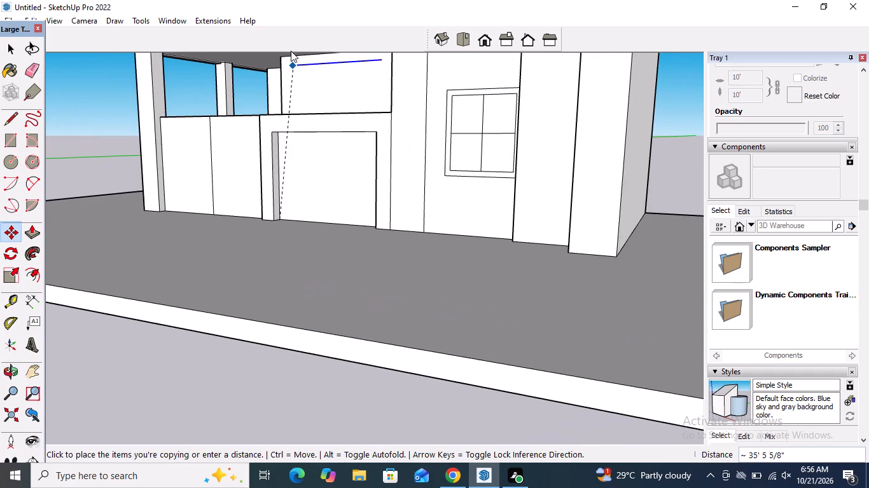
pyautogui.scroll(5, 291, 51)
pyautogui.scroll(3, 289, 129)
pyautogui.moveTo(289, 129); pyautogui.dragTo(282, 83, button='middle')
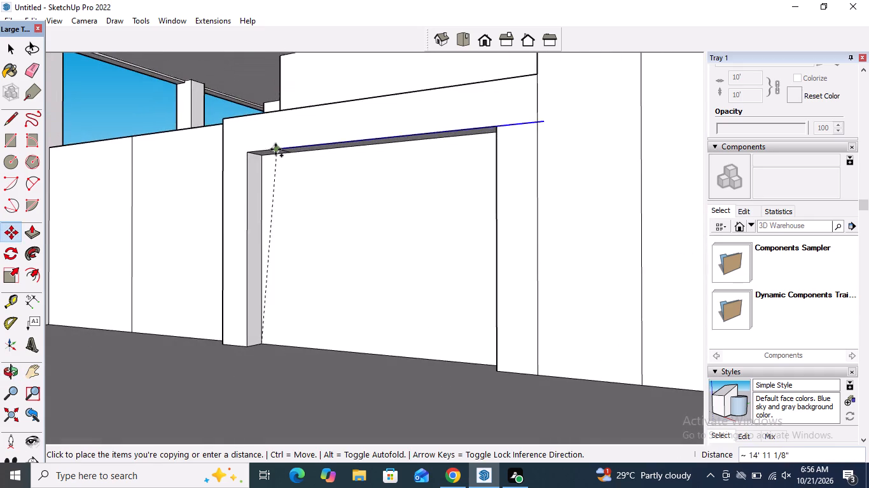
pyautogui.scroll(7, 275, 149)
pyautogui.click(250, 160)
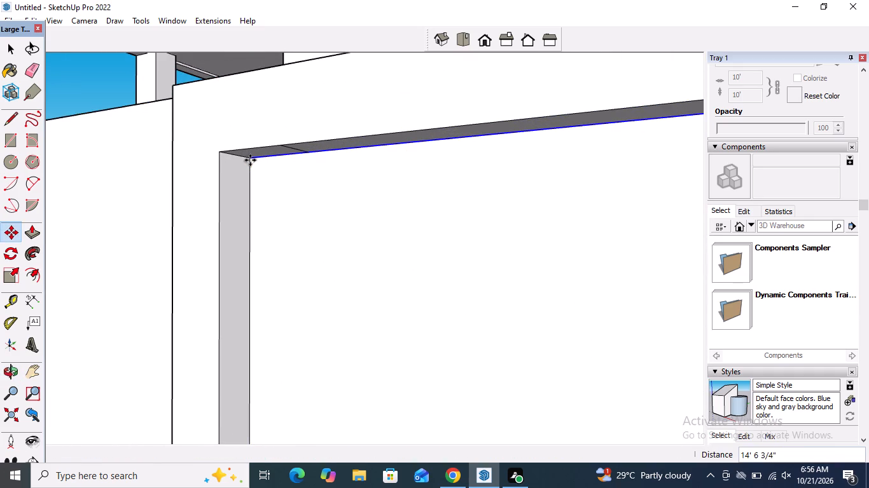
pyautogui.hotkey('shift', '/')
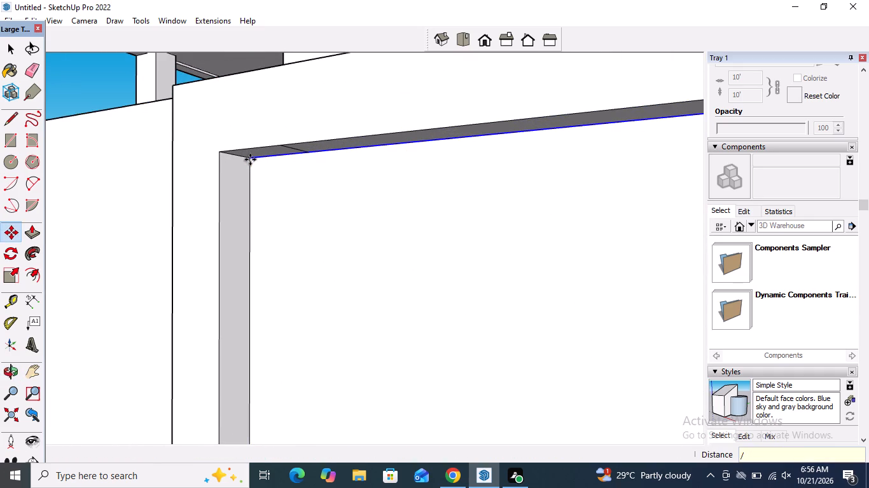
pyautogui.press('8')
pyautogui.press('Return')
pyautogui.press('space')
# Outline a panel on the wall half beside the frame with a vertical line about 16' 6 7/16" and a horizontal line about 10' 5 9/16" to the post.
pyautogui.scroll(-2, 240, 161)
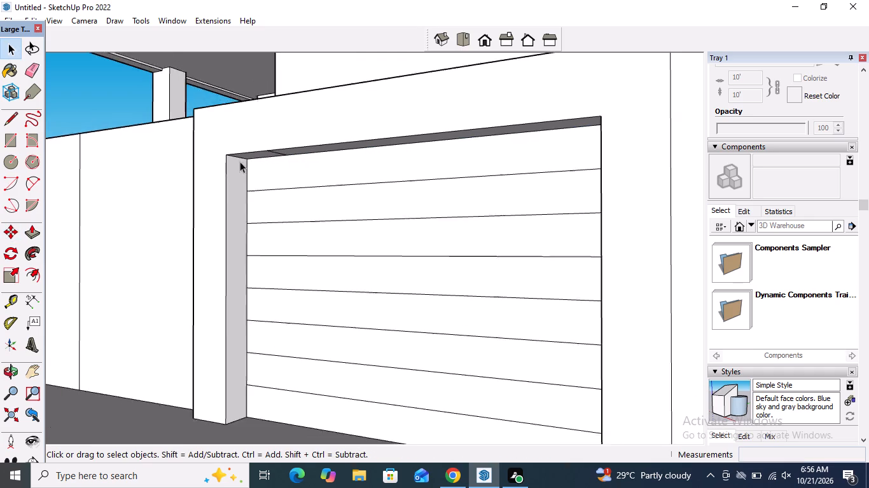
pyautogui.scroll(-16, 240, 161)
pyautogui.moveTo(344, 280); pyautogui.dragTo(578, 311, button='middle')
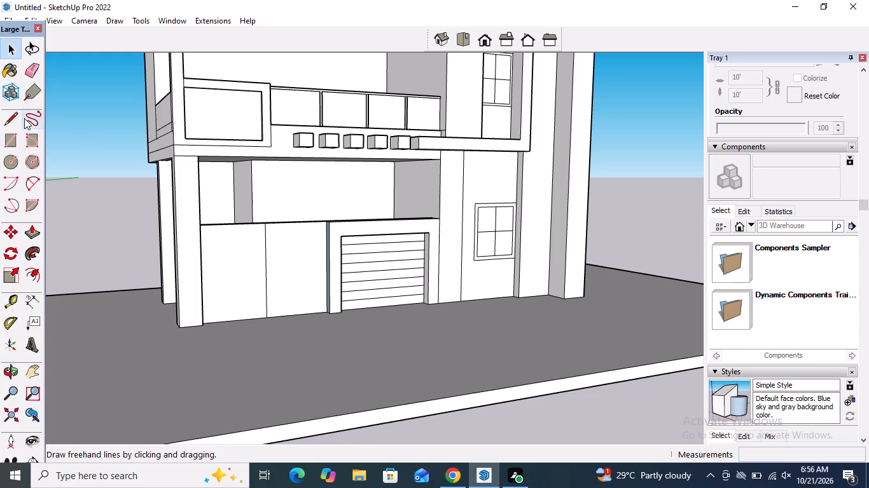
pyautogui.click(0, 123)
pyautogui.scroll(4, 321, 329)
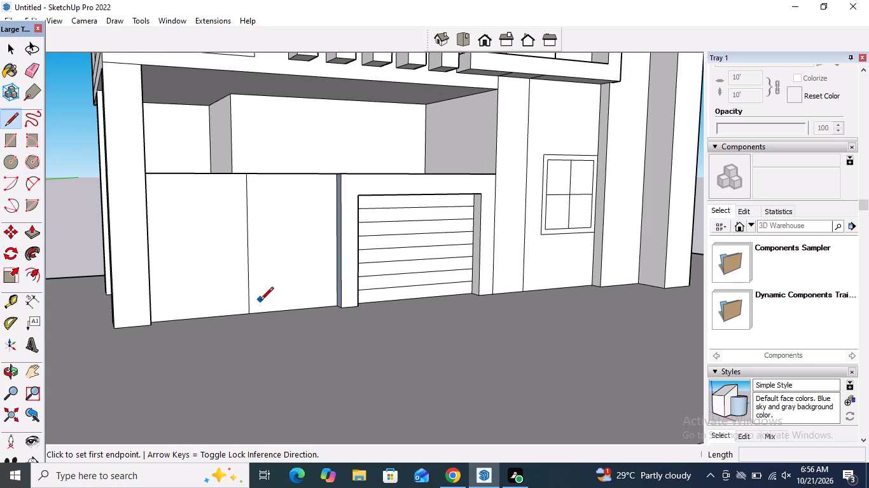
pyautogui.click(260, 310)
pyautogui.scroll(4, 249, 175)
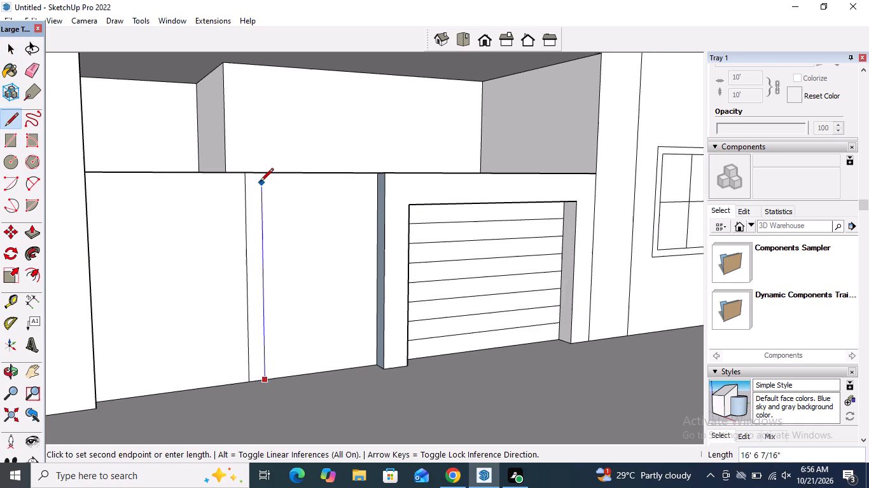
pyautogui.click(260, 182)
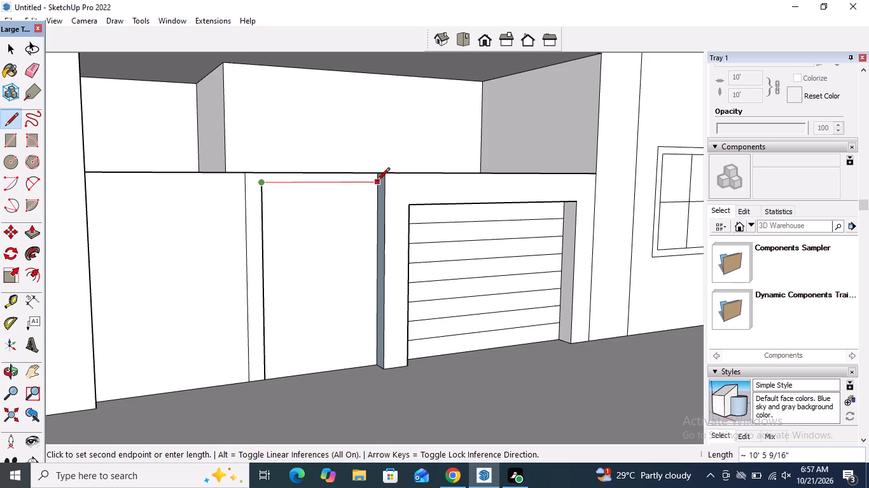
pyautogui.click(377, 182)
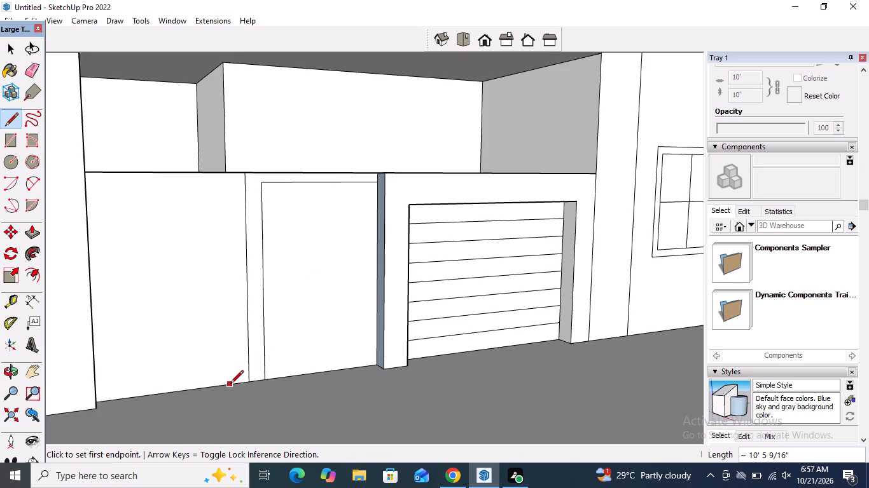
# Outline a matching panel on the wall's other half with a vertical line about 16' 6 7/16" and a horizontal line to the corner column.
pyautogui.moveTo(232, 382); pyautogui.dragTo(93, 372, button='middle')
pyautogui.moveTo(169, 347); pyautogui.dragTo(209, 351, button='middle')
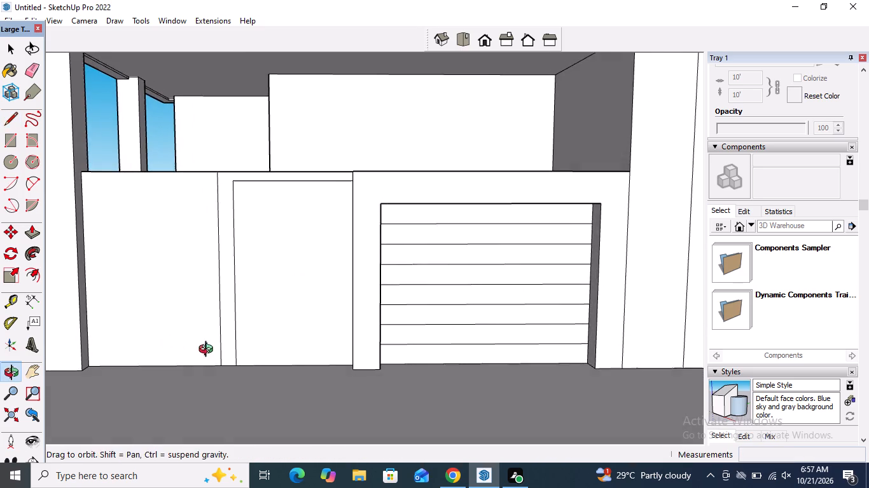
pyautogui.moveTo(209, 351); pyautogui.dragTo(212, 351, button='middle')
pyautogui.click(207, 367)
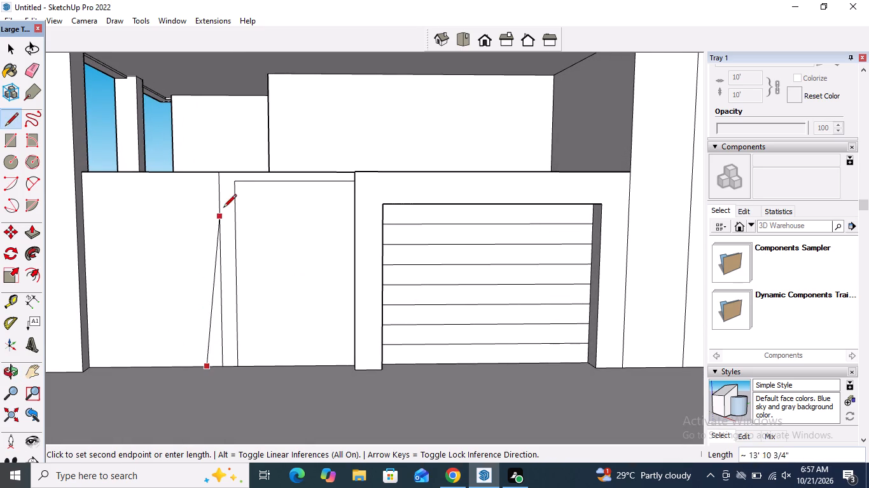
pyautogui.click(204, 181)
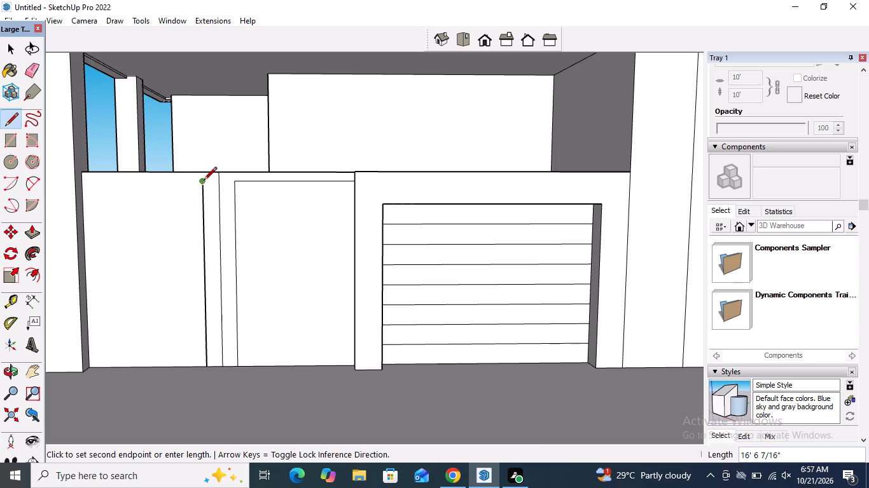
pyautogui.click(79, 184)
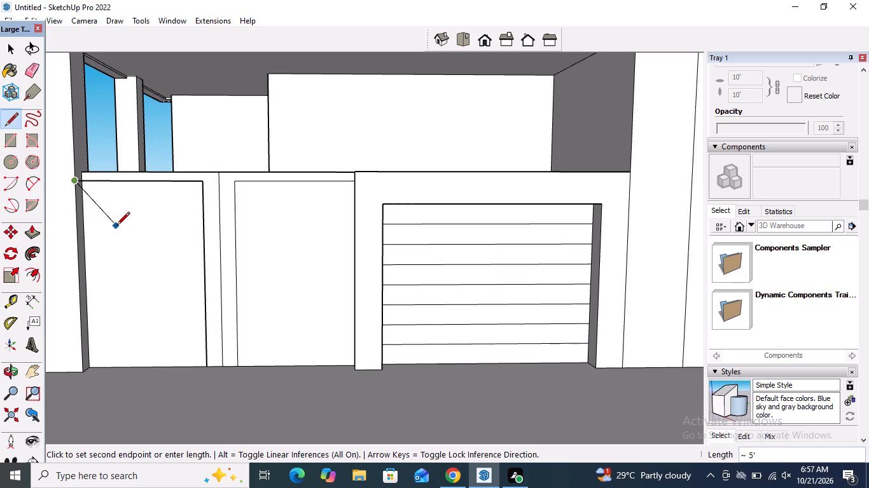
# Copy the vertical edge of the panel beside the garage frame about 10' 5 9/16" to the frame post and divide the copies into 40 spacings.
pyautogui.press('space')
pyautogui.scroll(-1, 208, 286)
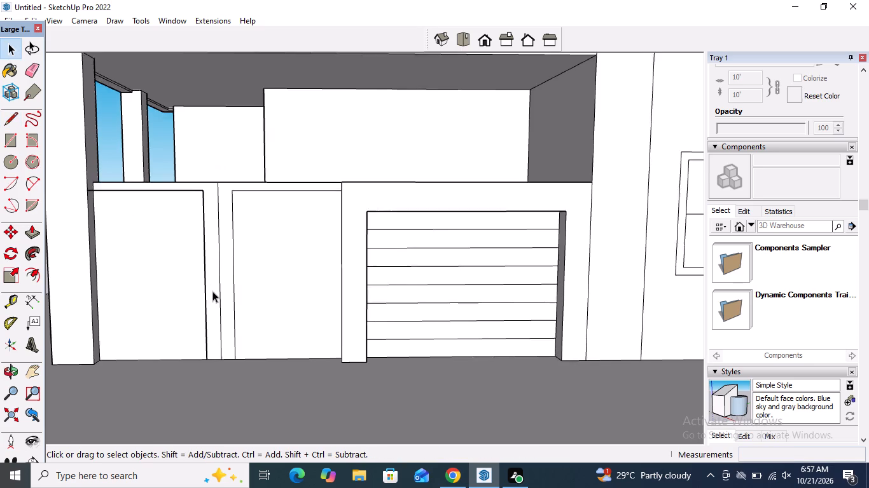
pyautogui.scroll(-1, 212, 291)
pyautogui.click(233, 285)
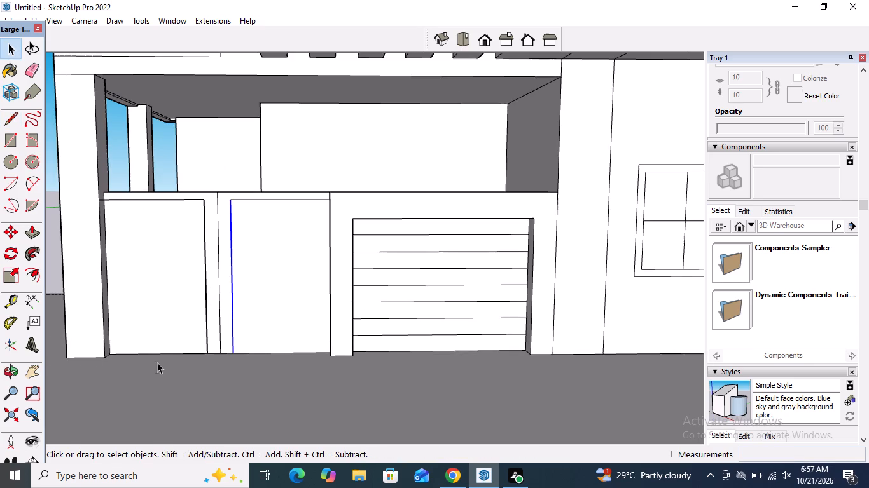
pyautogui.click(10, 235)
pyautogui.scroll(2, 235, 334)
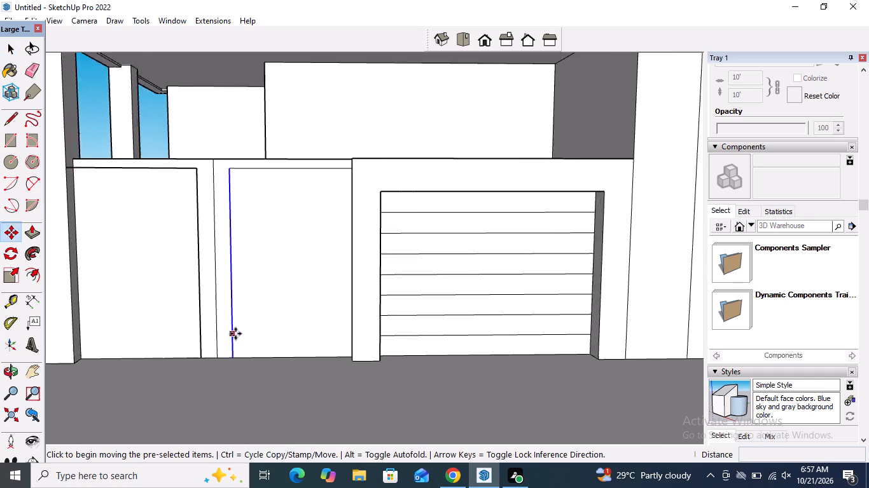
pyautogui.scroll(2, 235, 334)
pyautogui.click(232, 363)
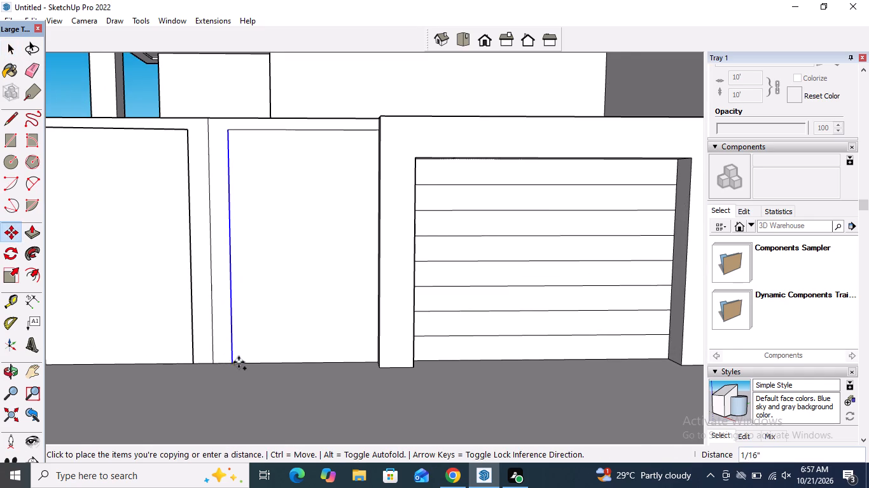
pyautogui.moveTo(239, 360); pyautogui.dragTo(291, 367, button='middle')
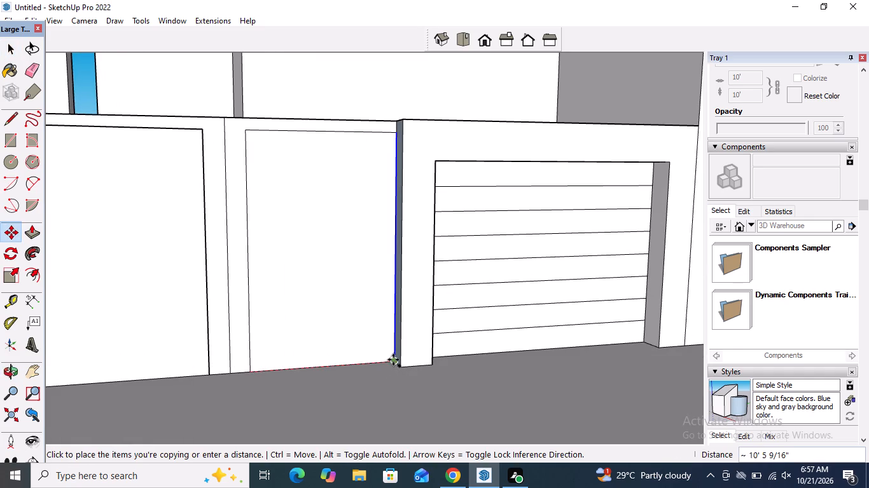
pyautogui.click(393, 360)
pyautogui.hotkey('shift', '/')
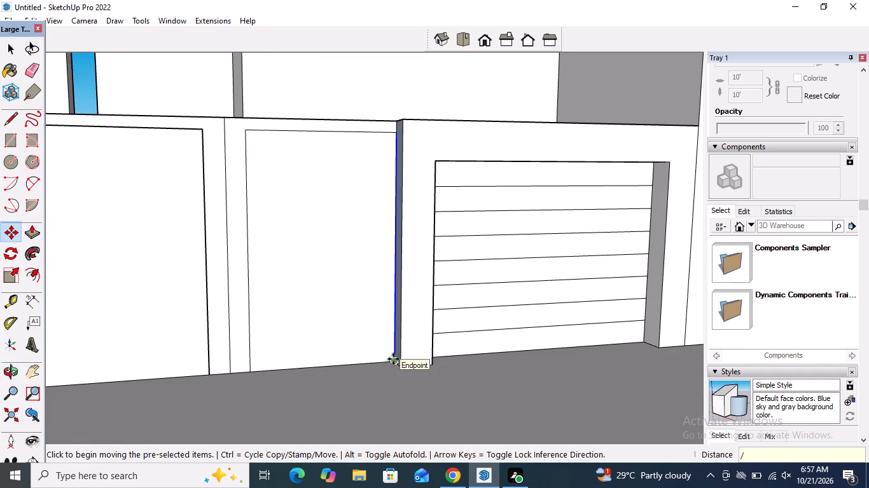
pyautogui.write('40')
pyautogui.press('Return')
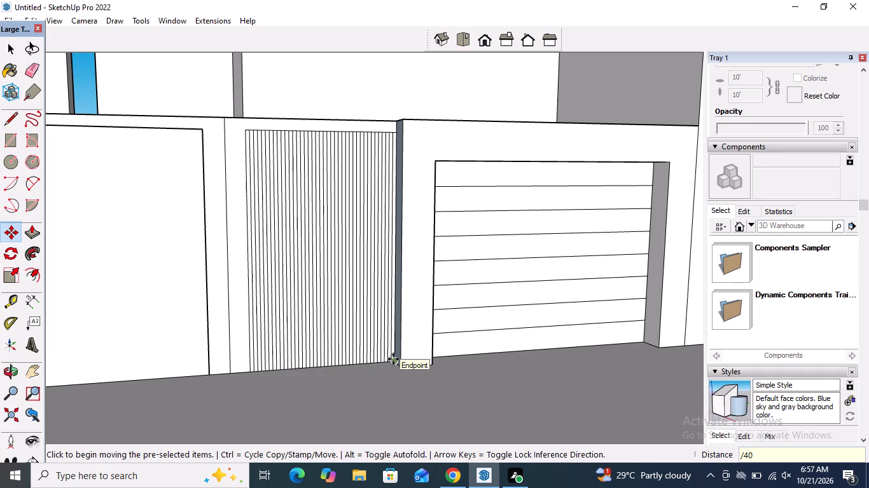
# Copy the other panel's vertical edge about 10' 4 13/16" to the corner column and divide the copies into 40 equal spacings.
pyautogui.press('space')
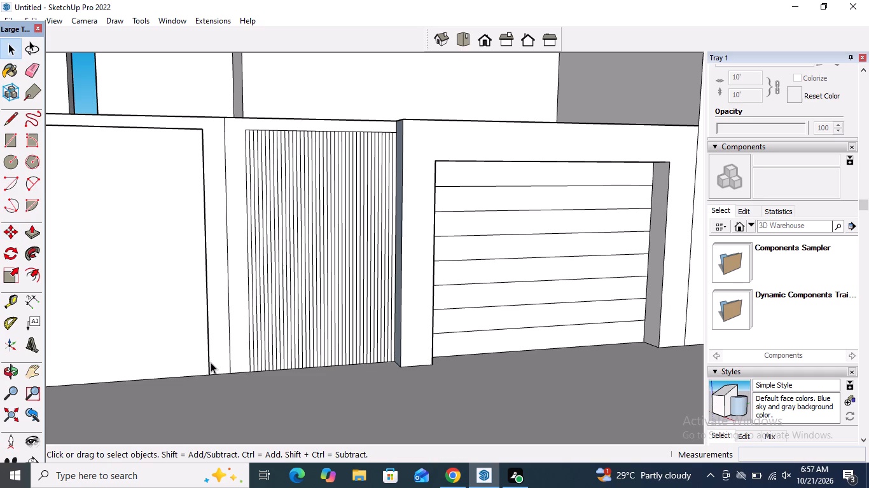
pyautogui.click(208, 367)
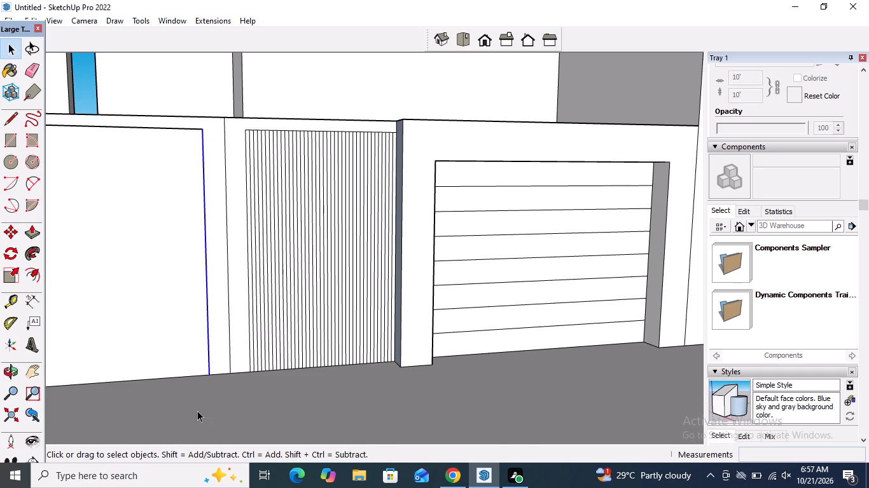
pyautogui.press('m')
pyautogui.scroll(-3, 225, 377)
pyautogui.moveTo(200, 369); pyautogui.dragTo(84, 366, button='middle')
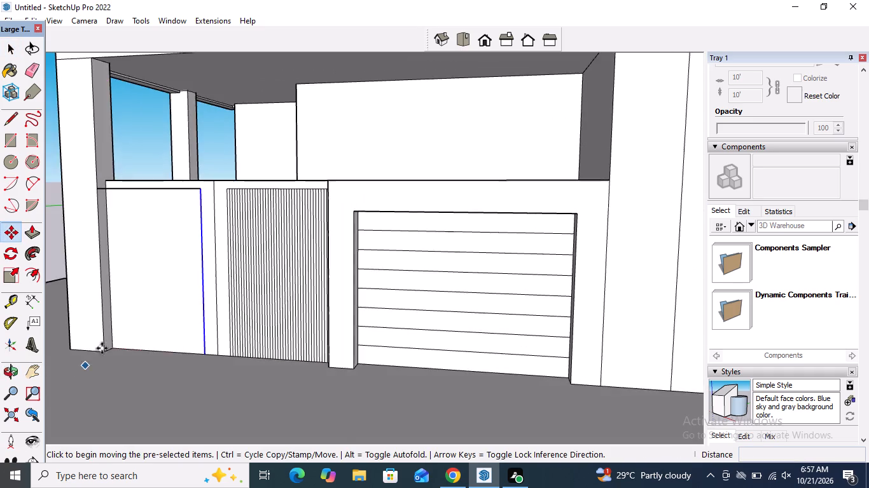
pyautogui.scroll(4, 106, 341)
pyautogui.click(254, 361)
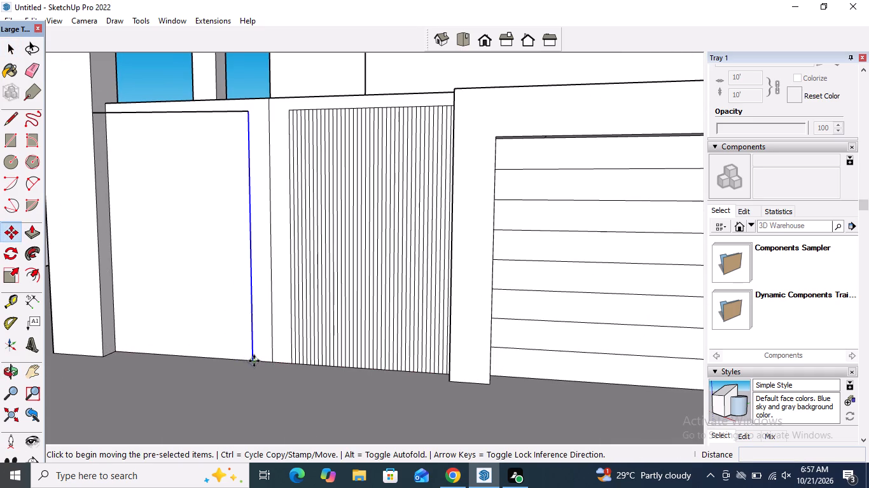
pyautogui.click(113, 349)
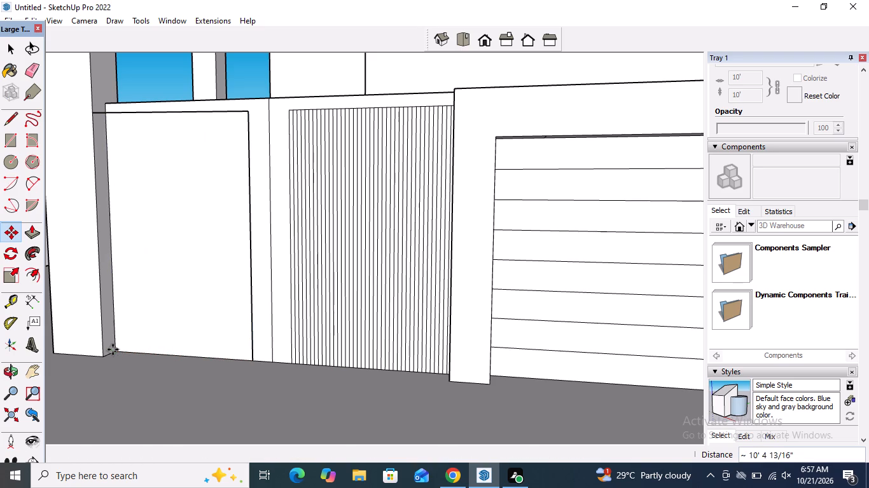
pyautogui.hotkey('shift', '/')
pyautogui.write('49')
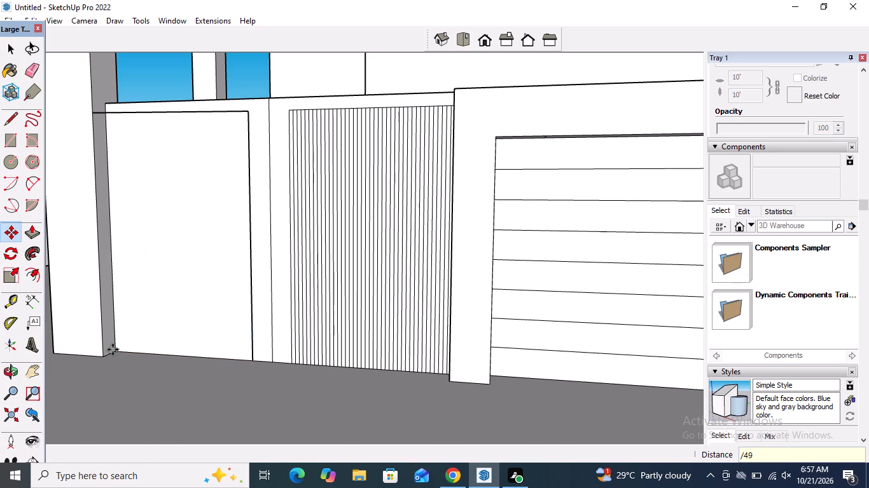
pyautogui.press('BackSpace')
pyautogui.press('0')
pyautogui.press('Return')
pyautogui.press('space')
# Examine the two slatted ground-floor panels and the overall front facade from several angles.
pyautogui.scroll(-7, 113, 349)
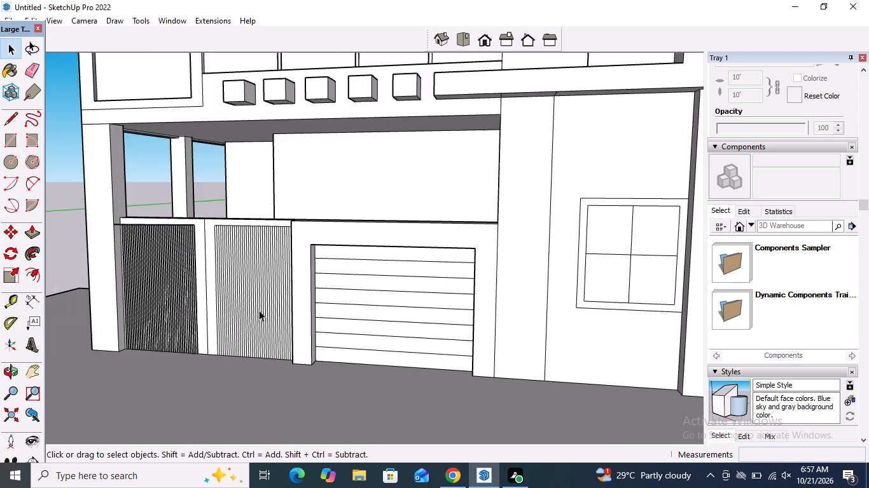
pyautogui.scroll(-6, 259, 309)
pyautogui.moveTo(277, 285); pyautogui.dragTo(414, 275, button='middle')
pyautogui.click(599, 207)
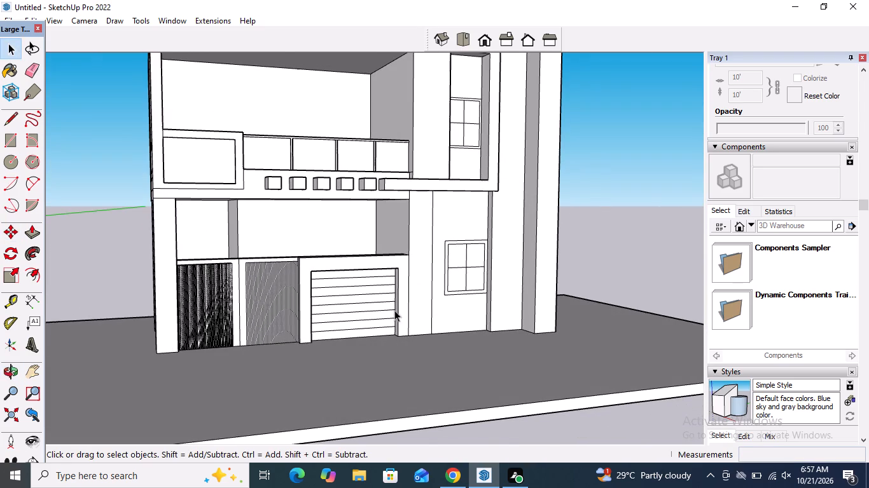
pyautogui.scroll(-2, 377, 306)
pyautogui.moveTo(348, 303); pyautogui.dragTo(269, 337, button='middle')
pyautogui.scroll(8, 269, 306)
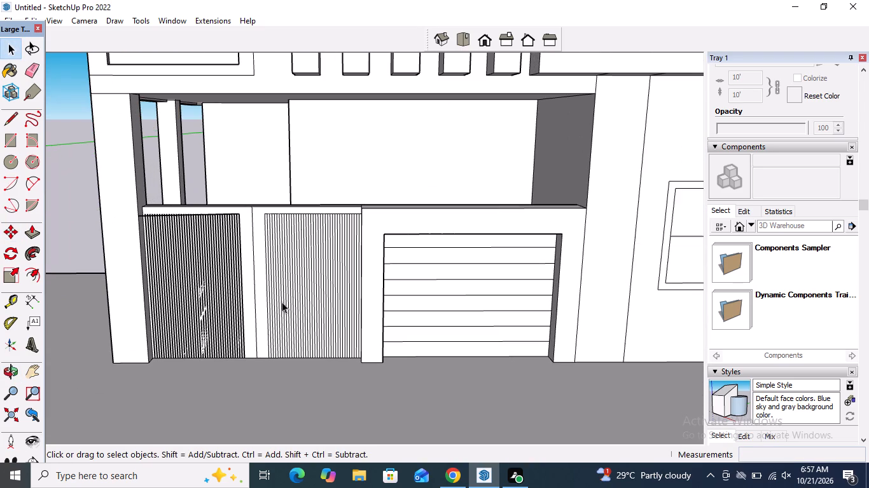
pyautogui.scroll(-8, 282, 302)
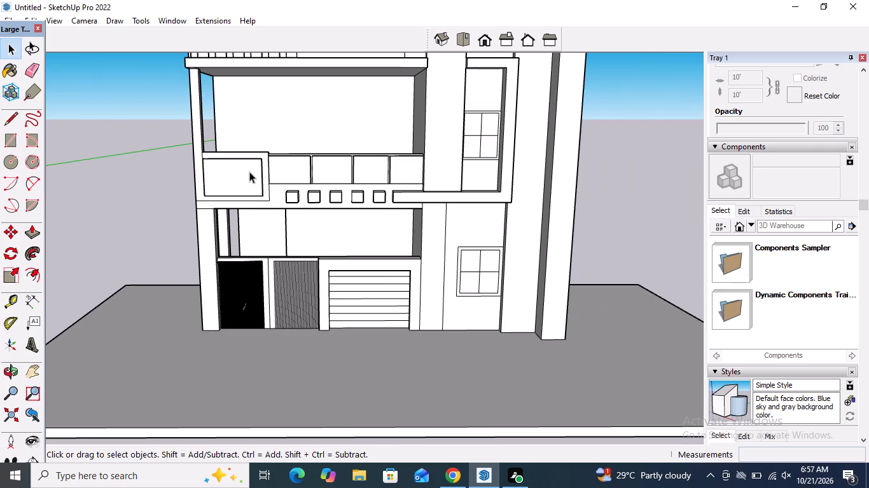
pyautogui.moveTo(249, 171); pyautogui.dragTo(320, 154, button='middle')
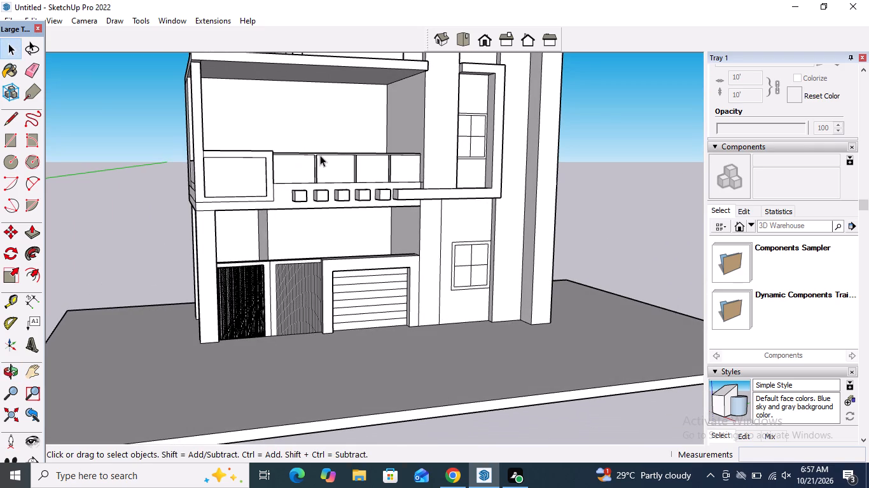
# Draw a vertical line from the framed balcony parapet's top to the ceiling, and a line about 9' 9 1/2" along the ceiling to the corner column.
pyautogui.click(3, 121)
pyautogui.scroll(5, 273, 51)
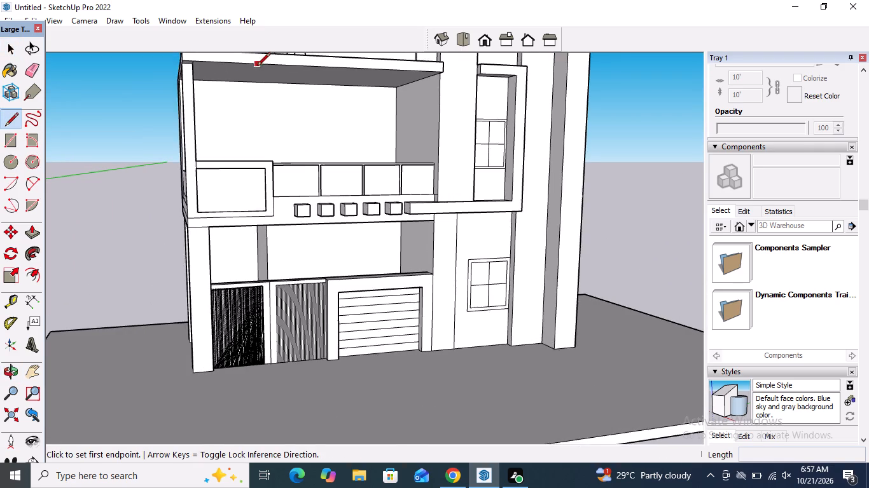
pyautogui.scroll(2, 257, 67)
pyautogui.moveTo(238, 160); pyautogui.dragTo(236, 283, button='middle')
pyautogui.scroll(4, 239, 250)
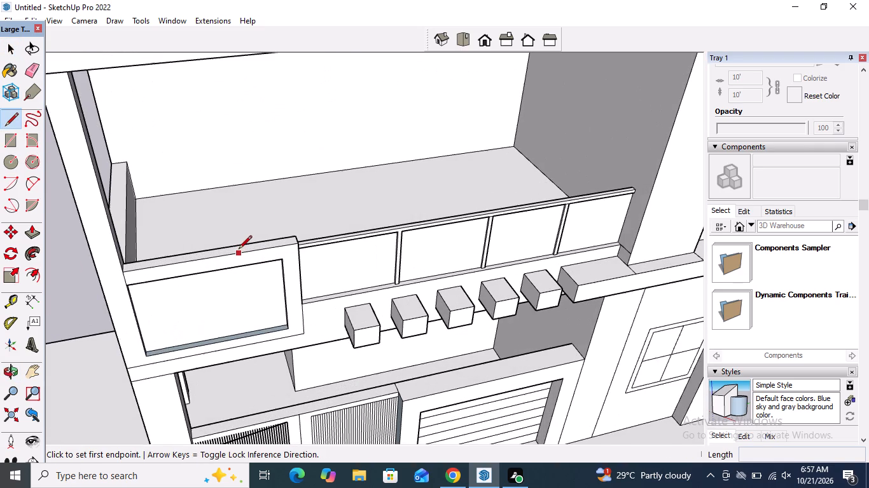
pyautogui.scroll(4, 243, 247)
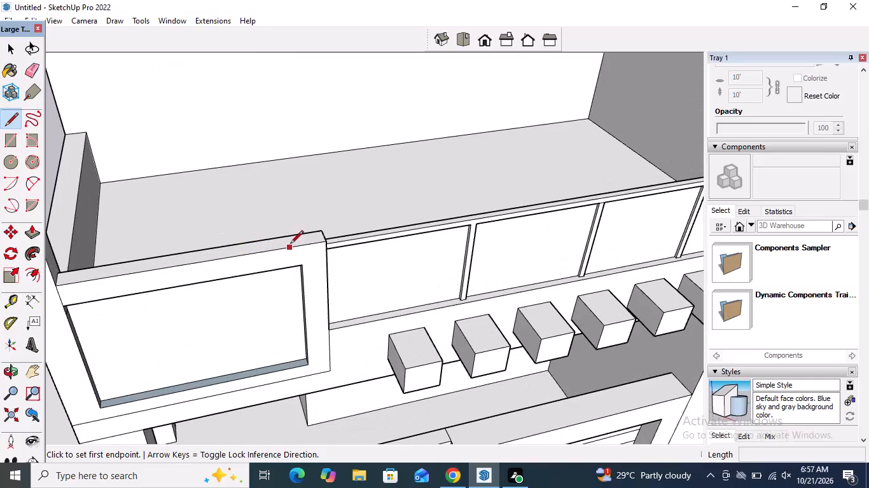
pyautogui.scroll(4, 312, 235)
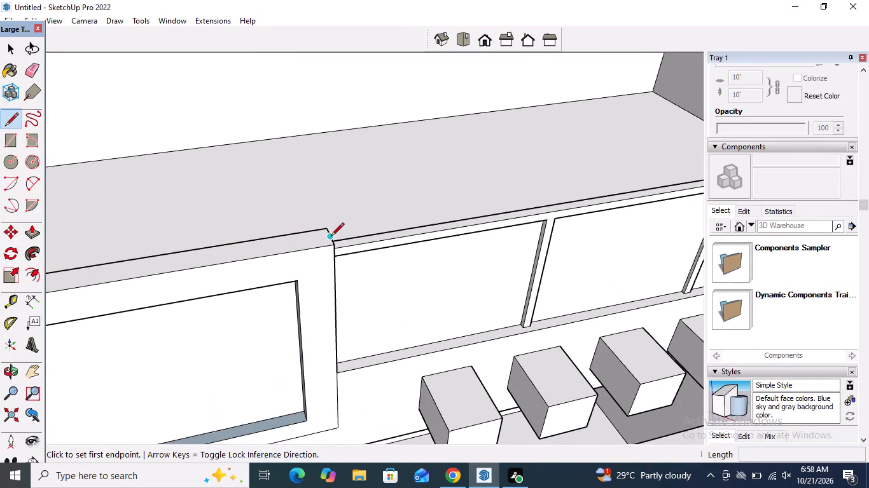
pyautogui.click(200, 255)
pyautogui.scroll(-15, 204, 220)
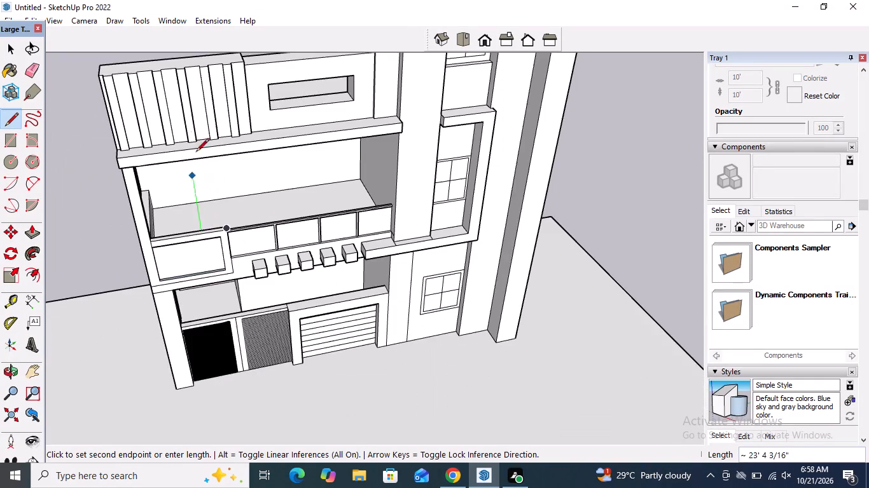
pyautogui.moveTo(195, 147); pyautogui.dragTo(193, 50, button='middle')
pyautogui.scroll(3, 207, 124)
pyautogui.moveTo(207, 113); pyautogui.dragTo(207, 34, button='middle')
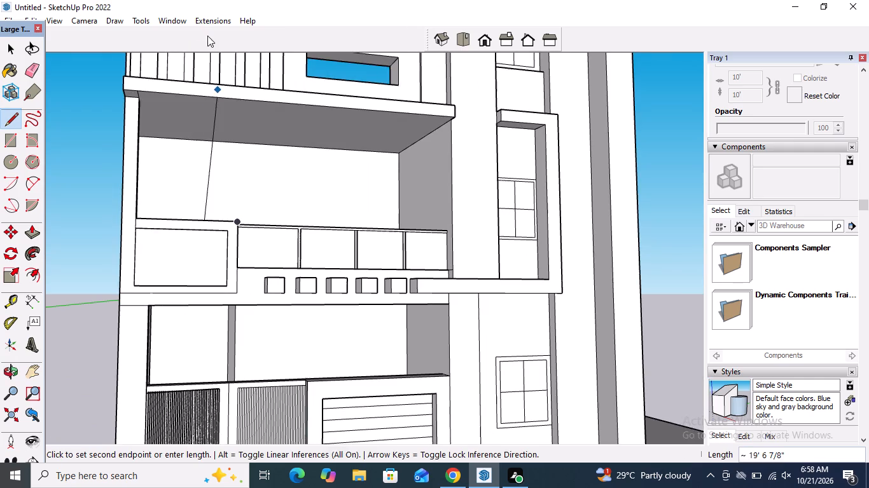
pyautogui.scroll(7, 208, 109)
pyautogui.click(209, 95)
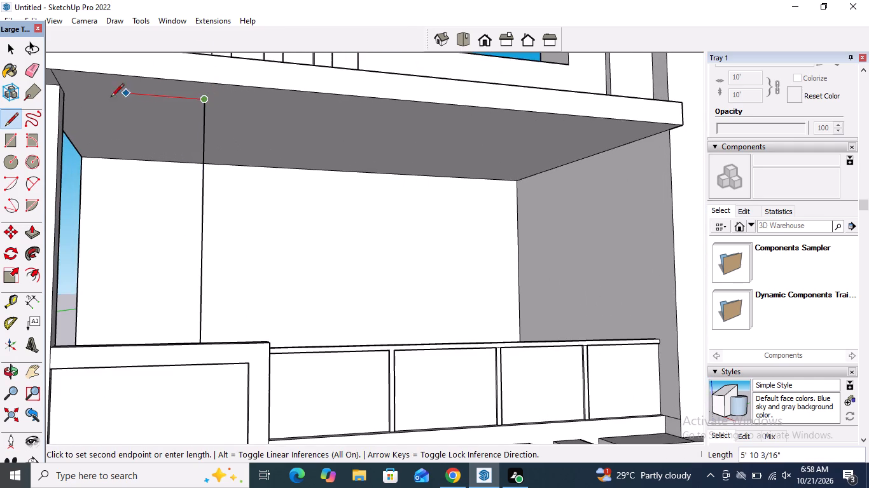
pyautogui.scroll(10, 64, 88)
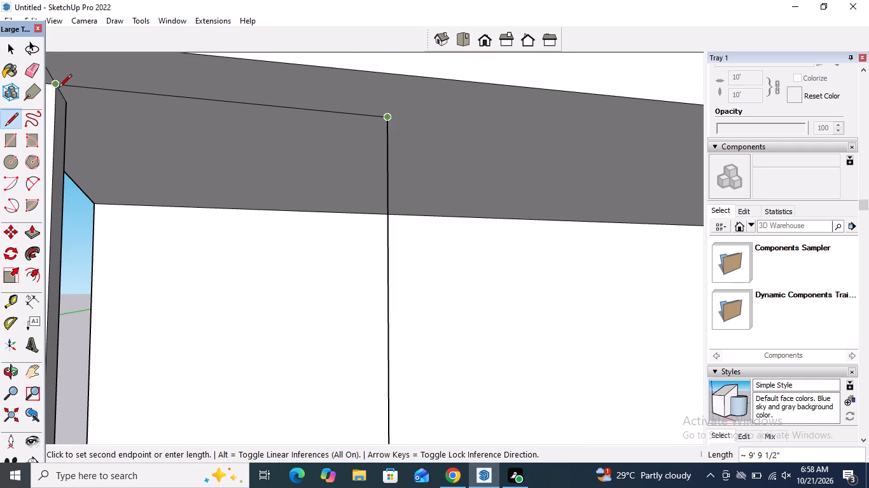
pyautogui.click(64, 91)
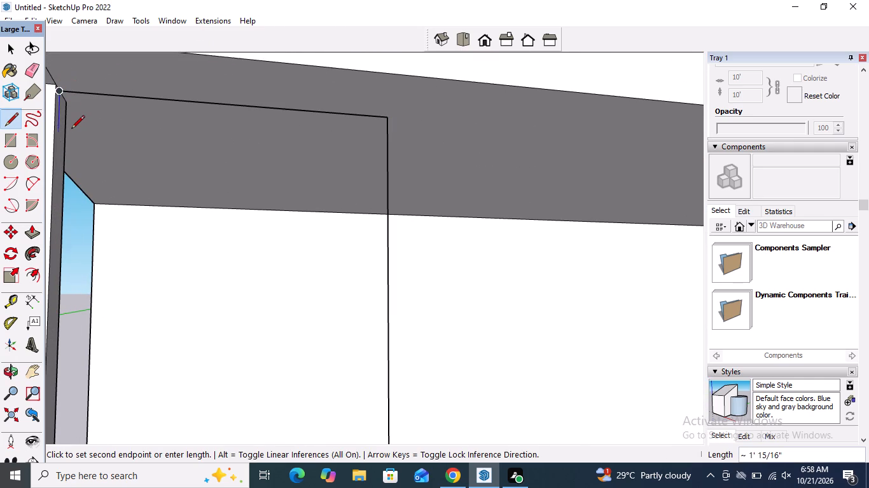
# Draw a line about 18' 1/4" down the corner column from the ceiling line's end to the framed parapet's top corner.
pyautogui.scroll(-5, 71, 129)
pyautogui.moveTo(70, 146); pyautogui.dragTo(64, 40, button='middle')
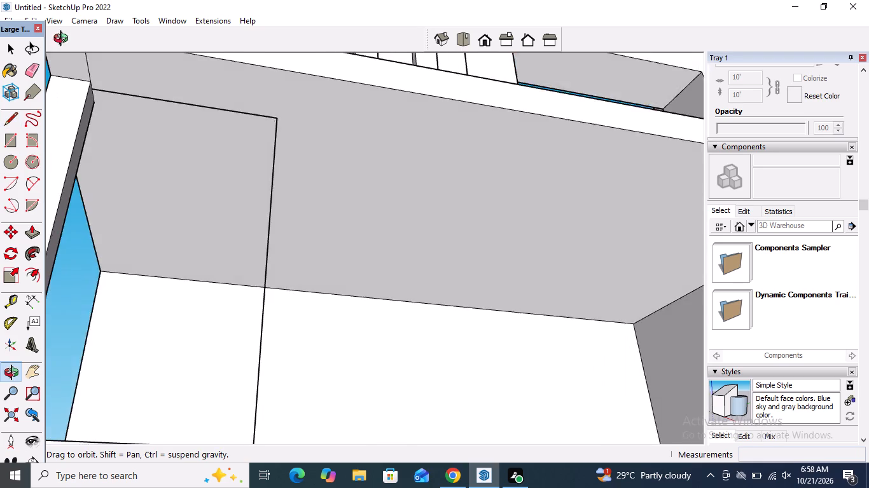
pyautogui.moveTo(64, 40); pyautogui.dragTo(598, 43, button='middle')
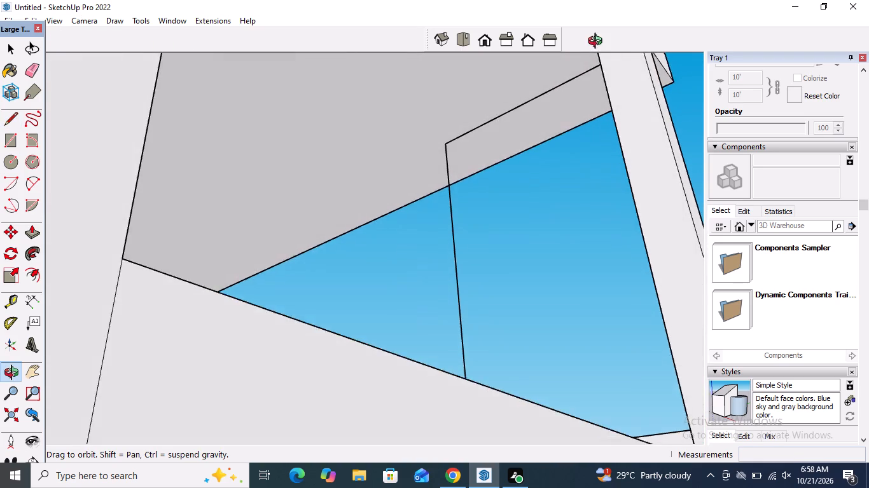
pyautogui.moveTo(598, 43); pyautogui.dragTo(195, 156, button='middle')
pyautogui.scroll(-4, 188, 137)
pyautogui.moveTo(235, 119); pyautogui.dragTo(211, 67, button='middle')
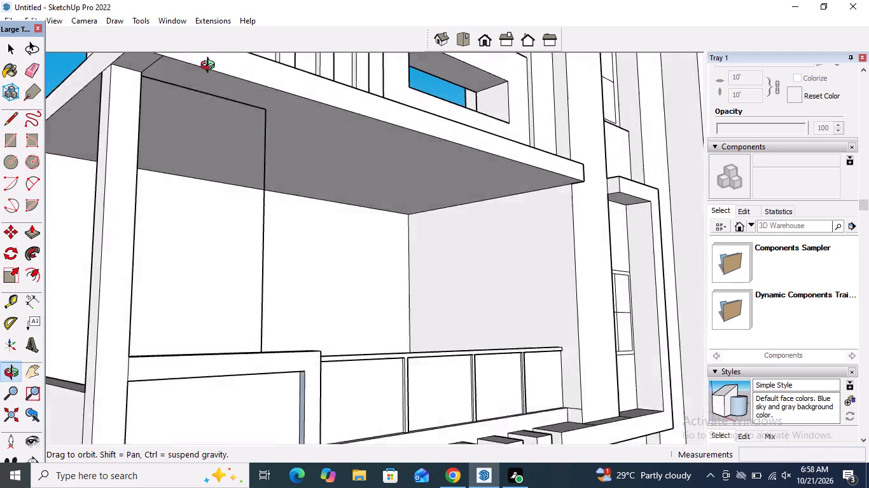
pyautogui.moveTo(211, 67); pyautogui.dragTo(0, 104, button='middle')
pyautogui.scroll(4, 103, 183)
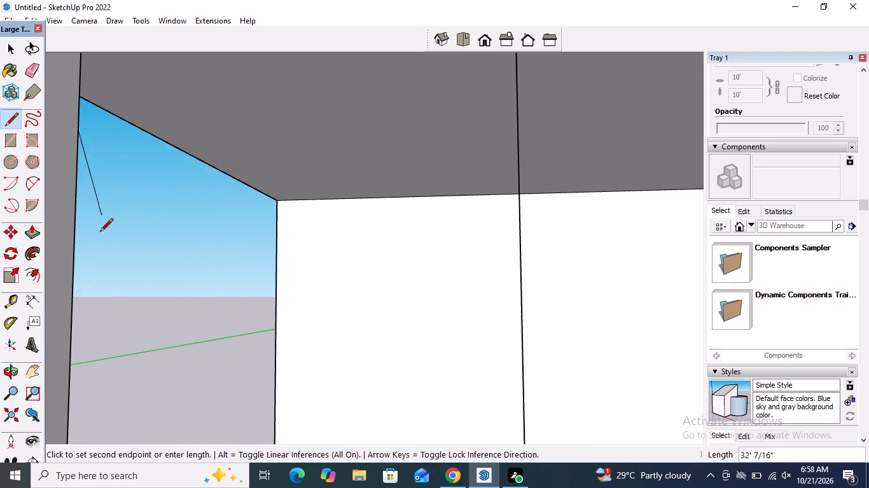
pyautogui.scroll(-5, 123, 224)
pyautogui.scroll(8, 126, 323)
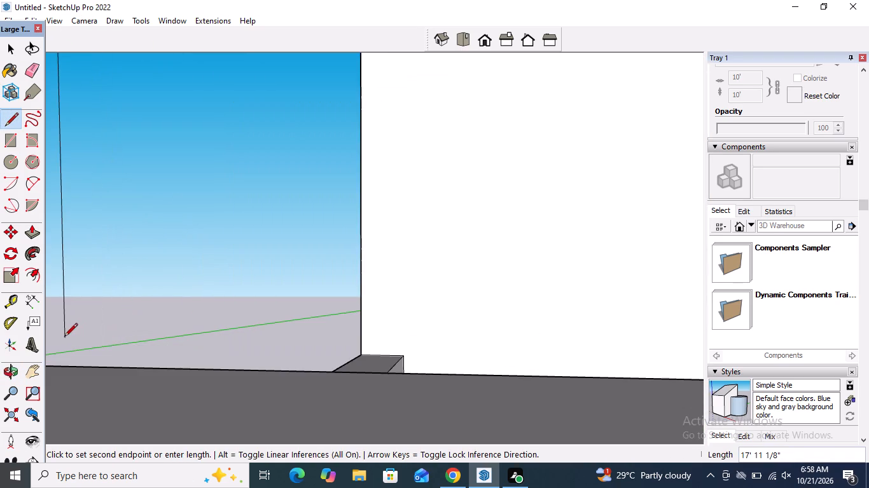
pyautogui.scroll(-3, 68, 337)
pyautogui.moveTo(58, 334); pyautogui.dragTo(155, 322, button='middle')
pyautogui.scroll(-10, 155, 322)
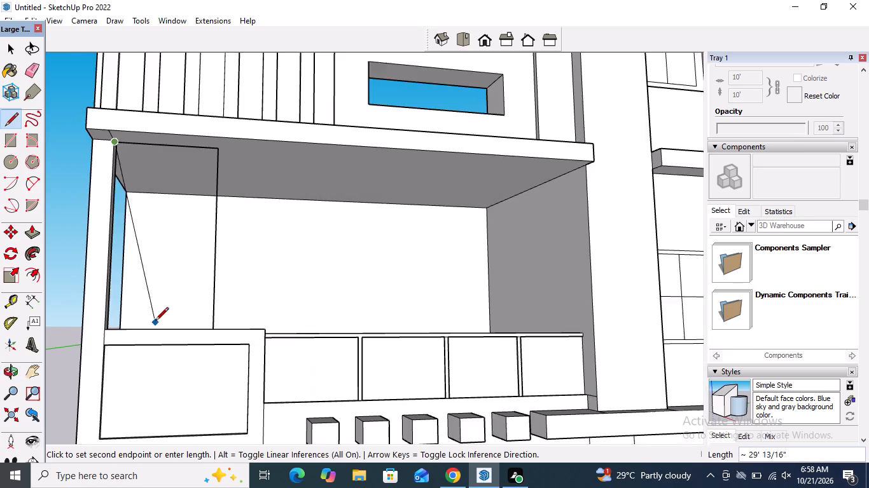
pyautogui.scroll(-2, 155, 322)
pyautogui.moveTo(174, 270); pyautogui.dragTo(107, 423, button='middle')
pyautogui.scroll(11, 147, 322)
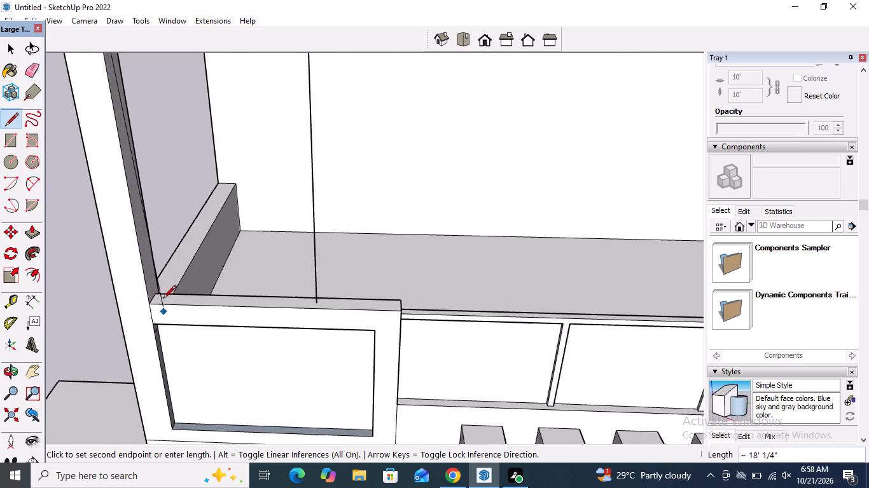
pyautogui.scroll(5, 162, 297)
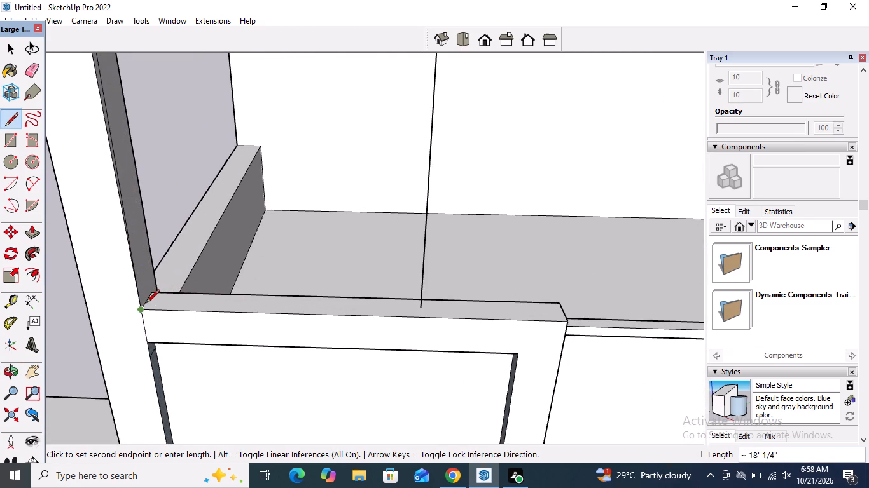
pyautogui.click(146, 300)
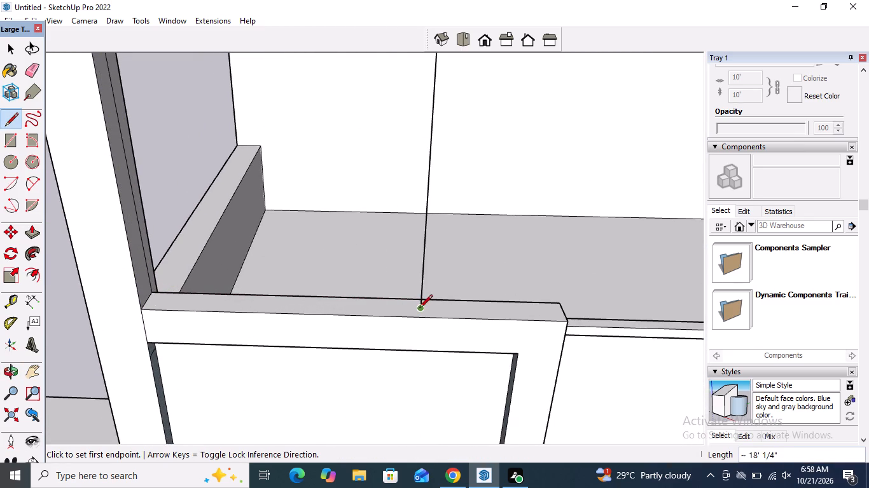
# Draw a line about 9' 9 1/2" along the parapet top to the column, and one up to the ceiling, closing the panel face.
pyautogui.click(420, 309)
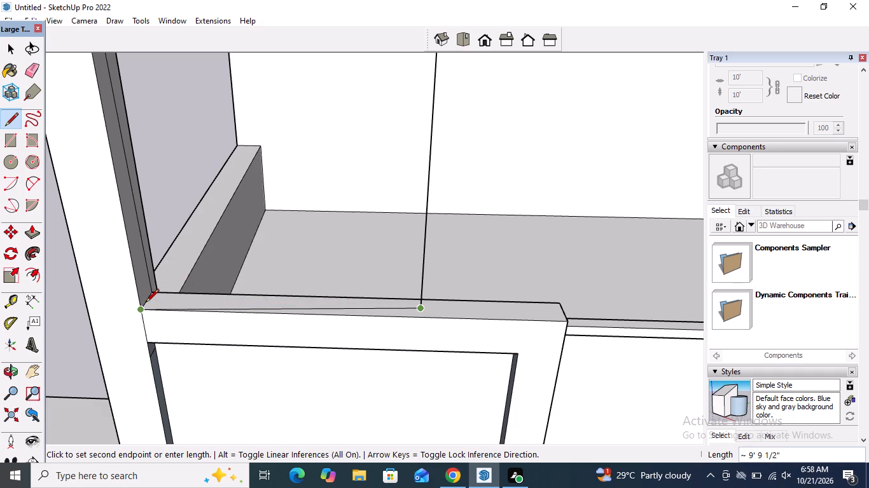
pyautogui.click(145, 301)
pyautogui.scroll(-10, 143, 277)
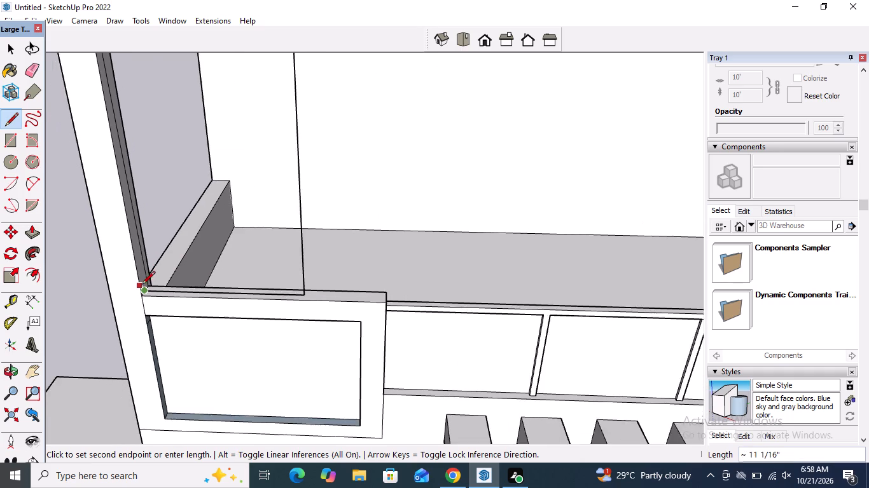
pyautogui.scroll(-6, 142, 285)
pyautogui.moveTo(137, 283); pyautogui.dragTo(115, 195, button='middle')
pyautogui.scroll(5, 144, 100)
pyautogui.scroll(3, 129, 179)
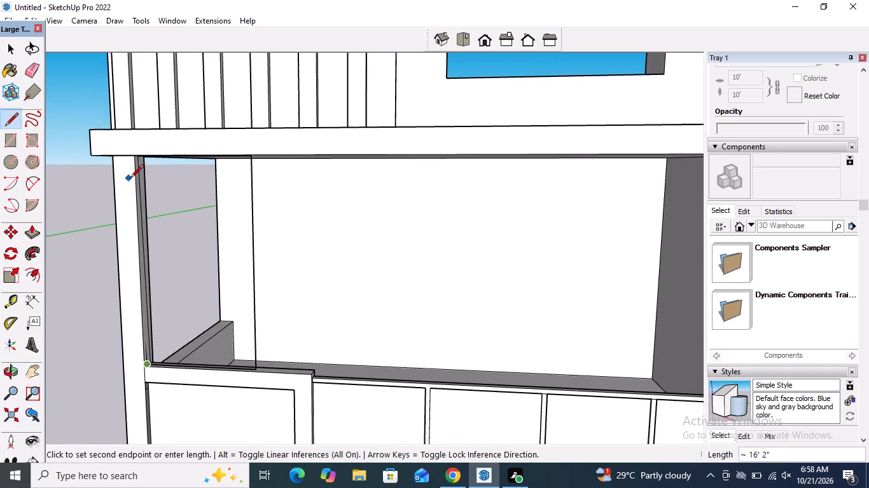
pyautogui.scroll(5, 130, 179)
pyautogui.click(146, 140)
pyautogui.press('space')
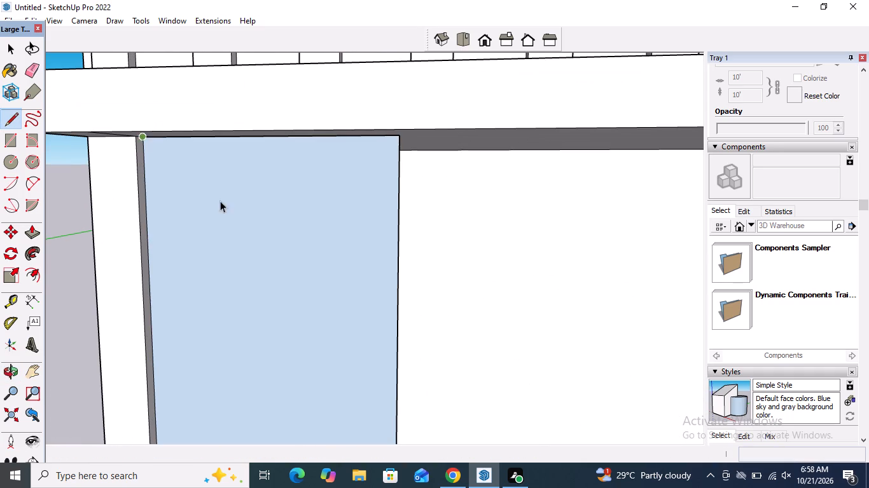
# Push/Pull the new balcony panel face above the framed parapet by about 2 13/16".
pyautogui.scroll(-17, 261, 224)
pyautogui.moveTo(253, 226); pyautogui.dragTo(828, 215, button='middle')
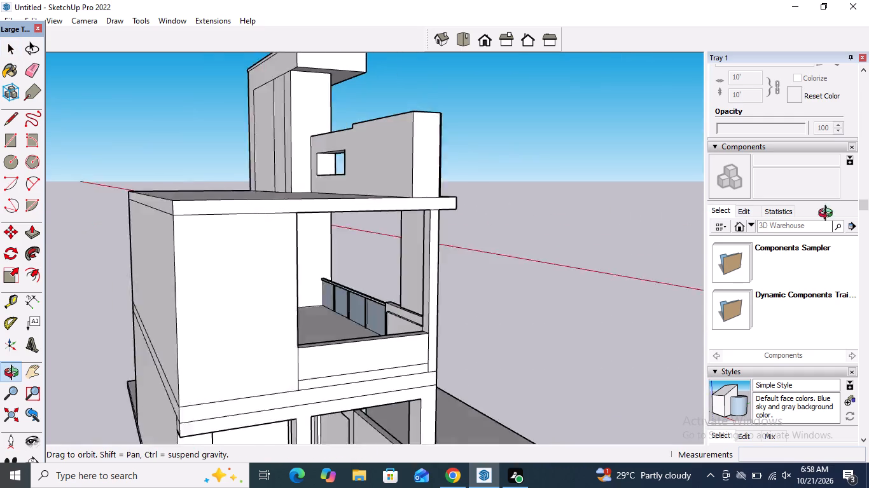
pyautogui.moveTo(828, 215); pyautogui.dragTo(852, 212, button='middle')
pyautogui.moveTo(487, 257); pyautogui.dragTo(70, 254, button='middle')
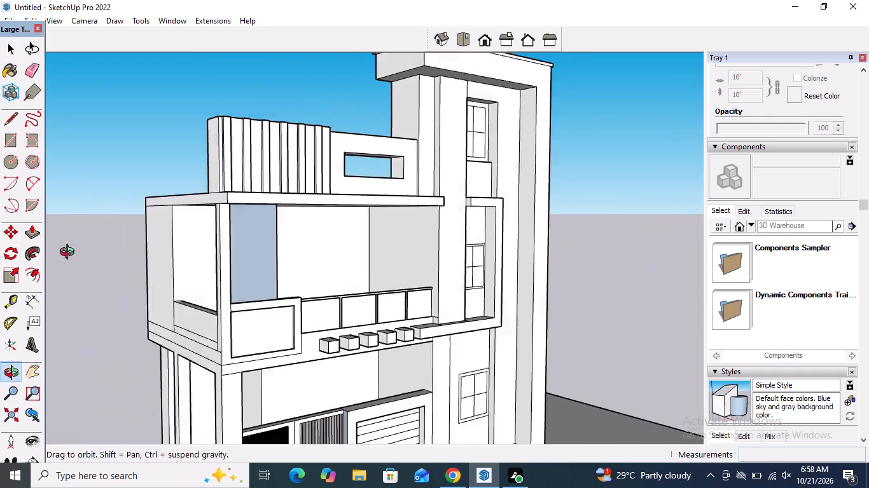
pyautogui.moveTo(70, 254); pyautogui.dragTo(22, 262, button='middle')
pyautogui.click(35, 238)
pyautogui.scroll(2, 269, 287)
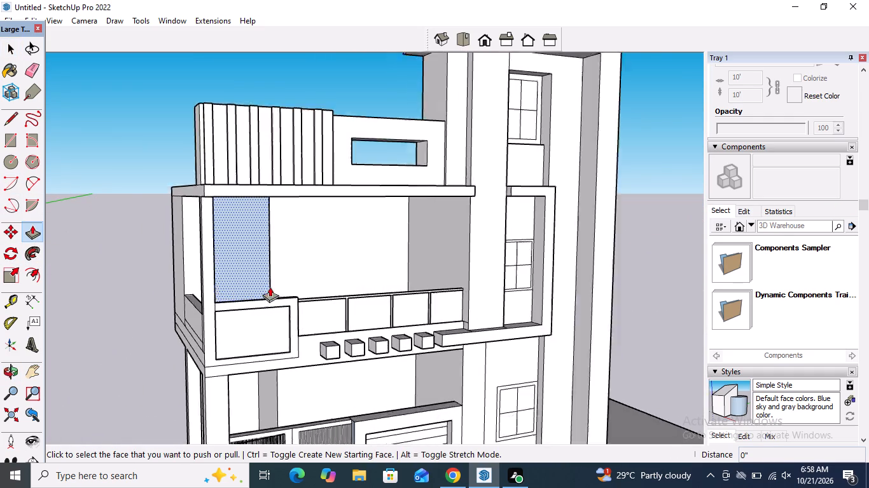
pyautogui.scroll(2, 270, 287)
pyautogui.scroll(4, 215, 240)
pyautogui.moveTo(218, 248); pyautogui.dragTo(219, 400, button='middle')
pyautogui.scroll(4, 223, 400)
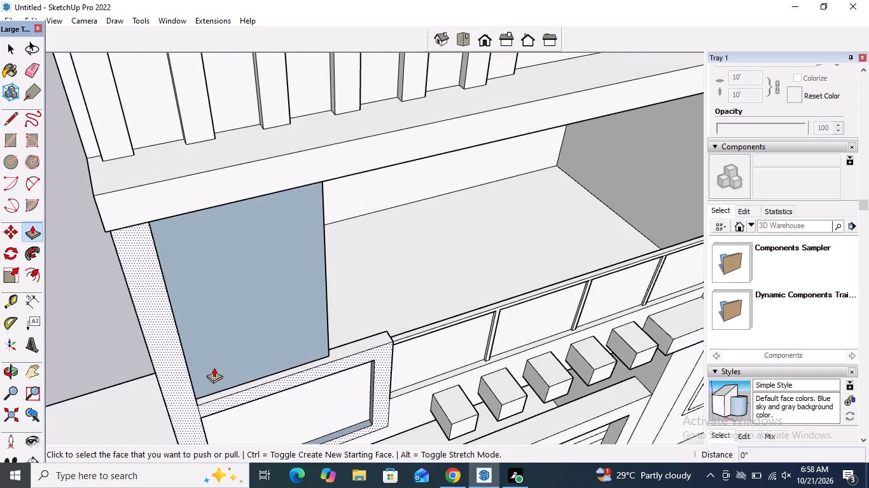
pyautogui.click(214, 365)
pyautogui.click(214, 369)
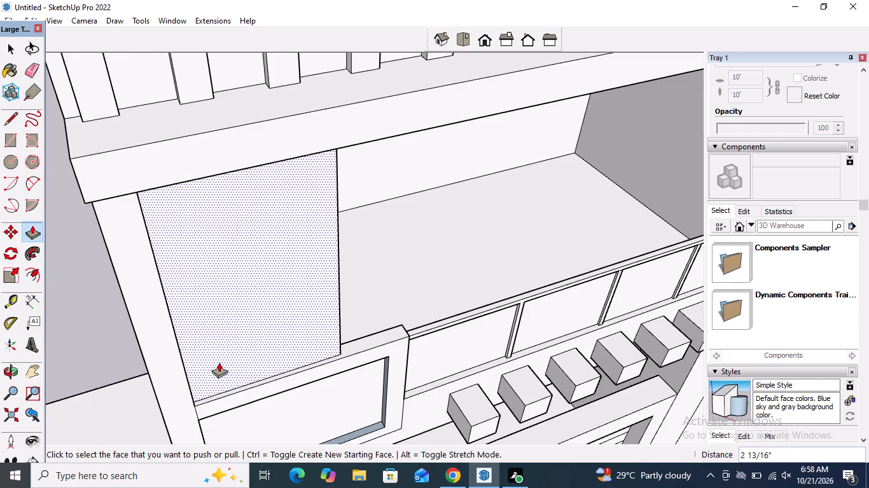
pyautogui.press('space')
# Choose grey Color M03 from the Colors materials and paint the top-floor wall around the rectangular opening.
pyautogui.scroll(-5, 232, 276)
pyautogui.moveTo(285, 257); pyautogui.dragTo(260, 180, button='middle')
pyautogui.scroll(-5, 272, 233)
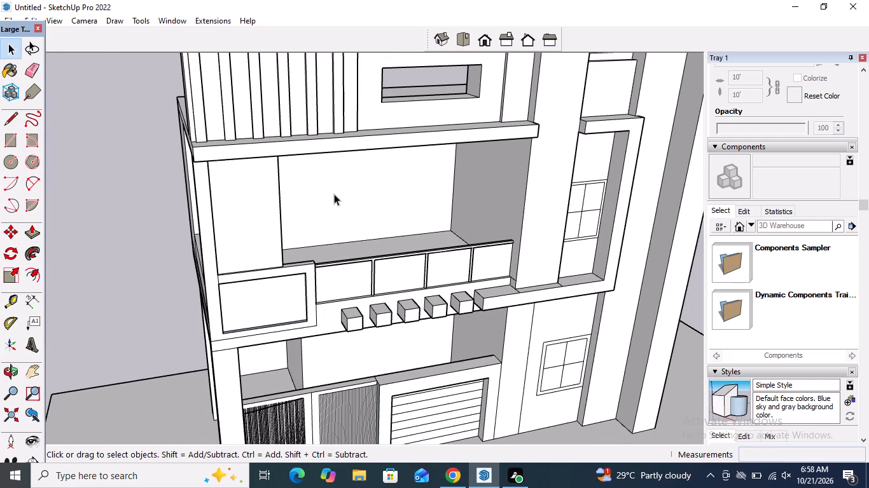
pyautogui.scroll(-6, 337, 187)
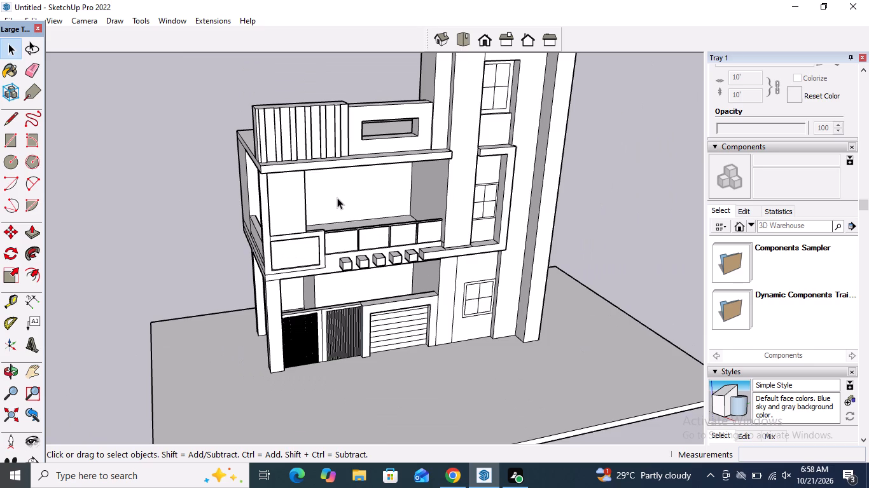
pyautogui.moveTo(326, 187); pyautogui.dragTo(239, 134, button='middle')
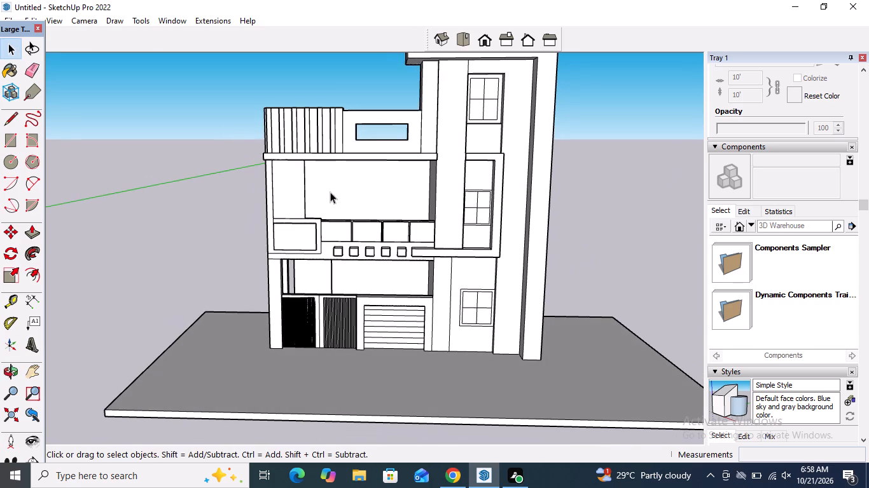
pyautogui.scroll(4, 747, 125)
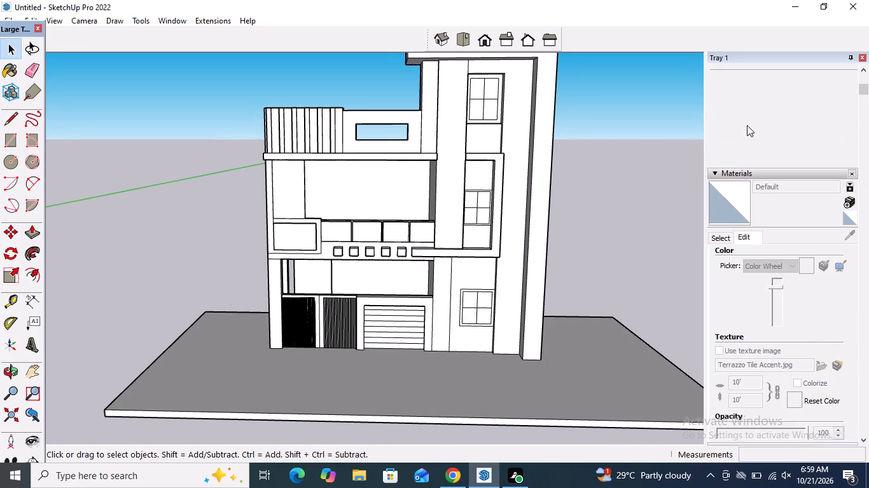
pyautogui.click(716, 238)
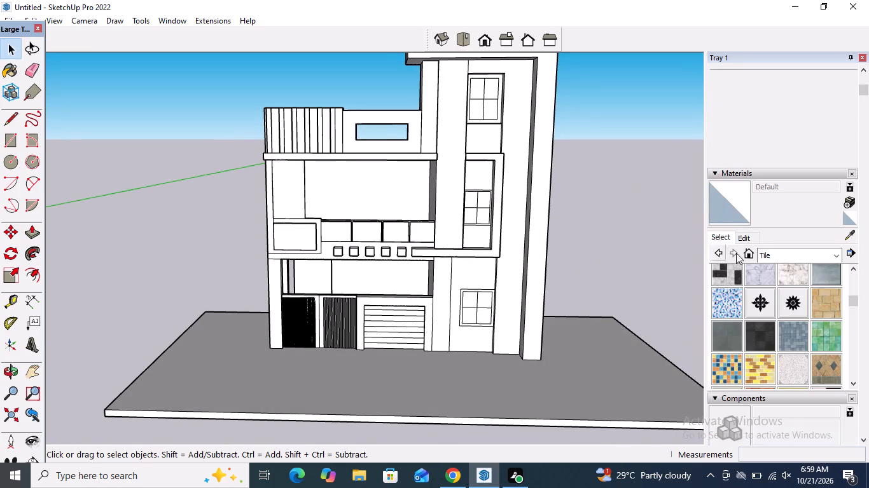
pyautogui.click(797, 257)
pyautogui.click(795, 294)
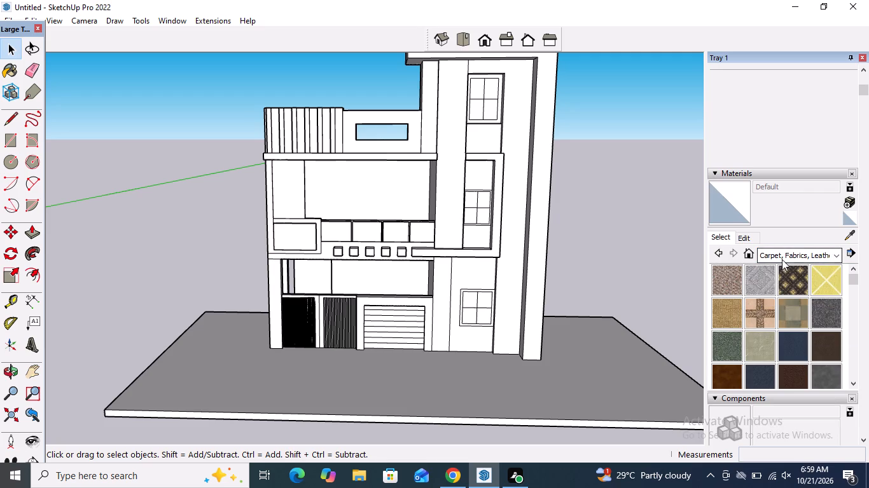
pyautogui.click(782, 259)
pyautogui.click(777, 302)
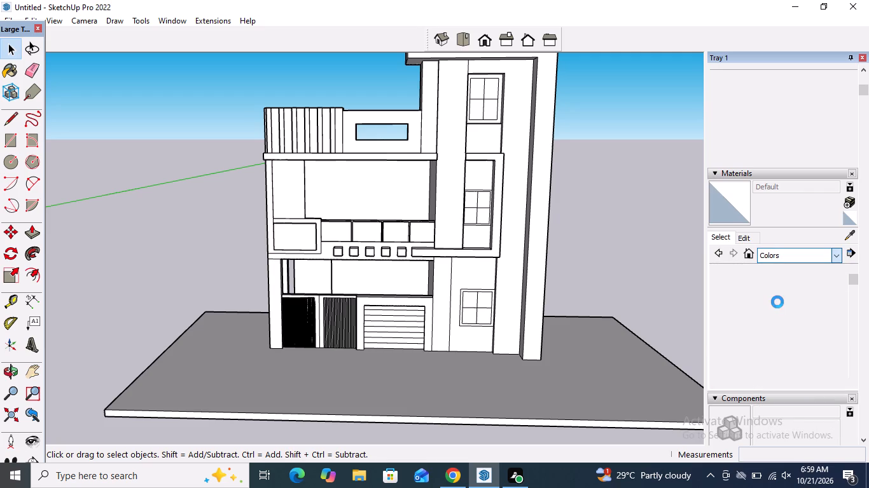
pyautogui.scroll(-5, 777, 302)
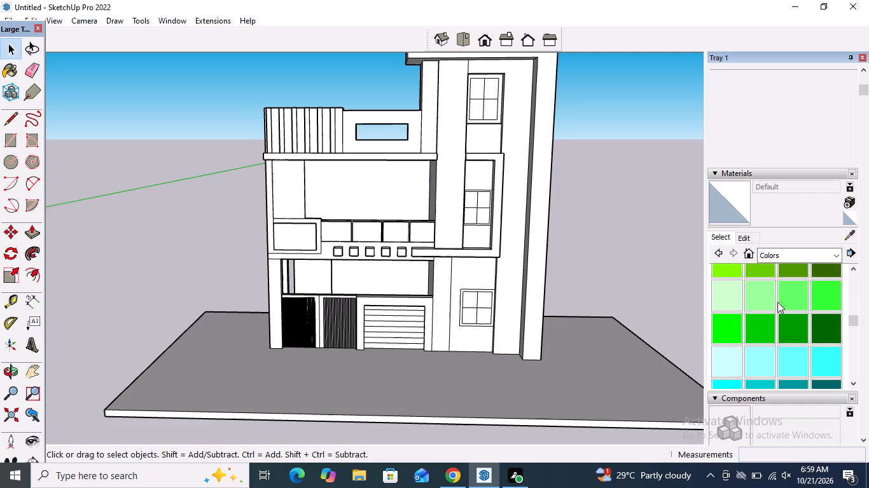
pyautogui.scroll(-6, 777, 302)
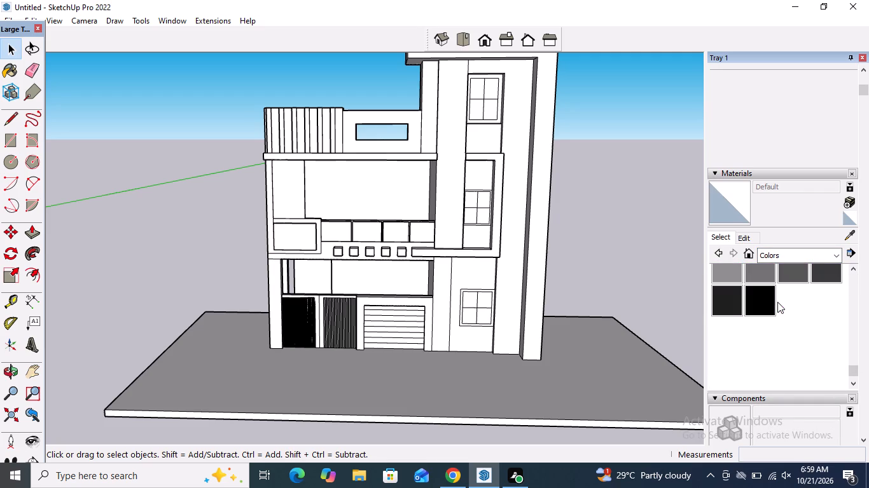
pyautogui.scroll(1, 777, 302)
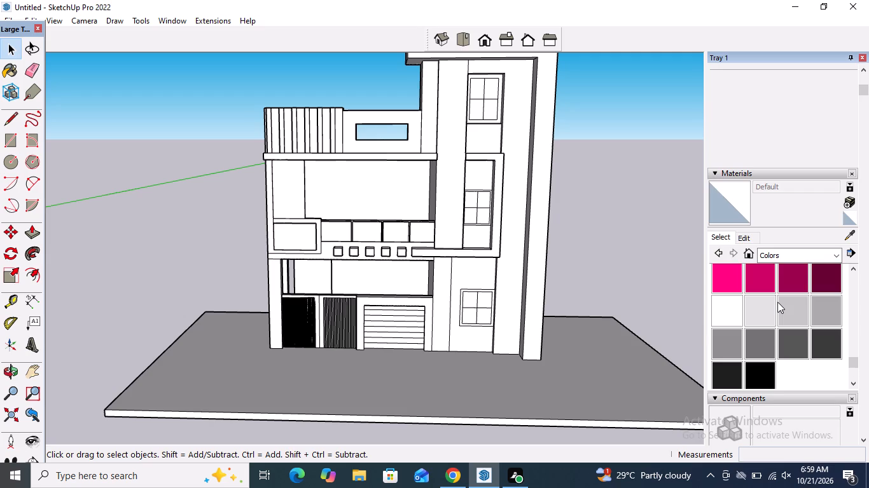
pyautogui.click(831, 306)
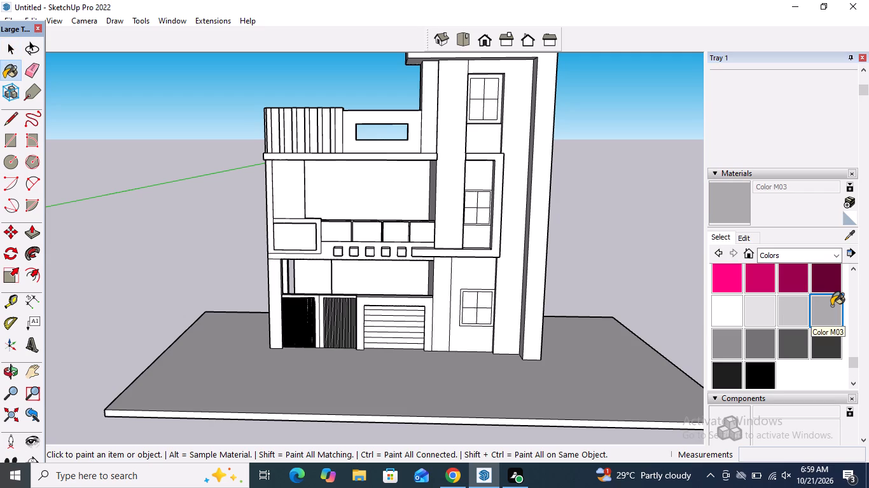
pyautogui.click(346, 118)
# Paint the recessed strips between the vertical slats of the top-floor parapet with grey Color M03.
pyautogui.scroll(4, 338, 116)
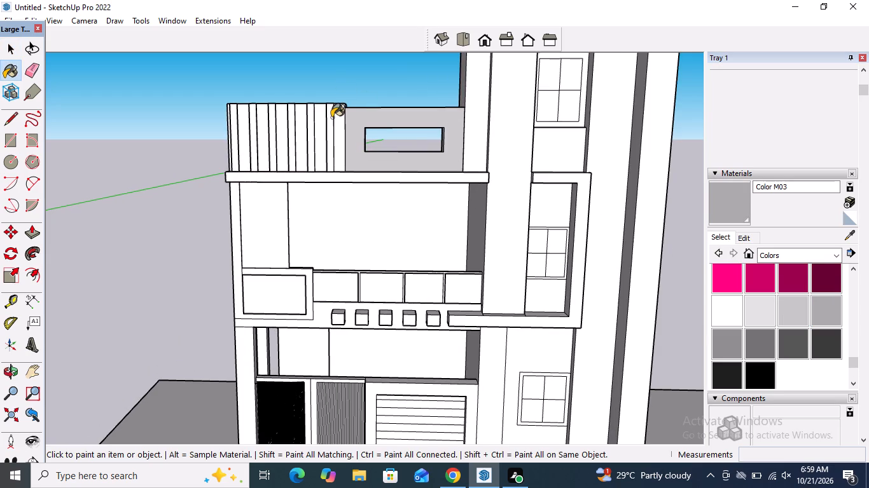
pyautogui.click(331, 118)
pyautogui.click(308, 125)
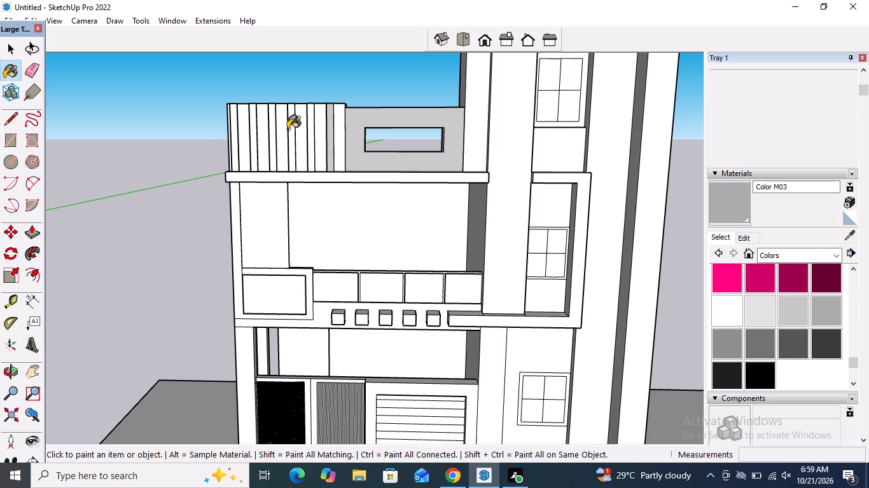
pyautogui.click(309, 121)
pyautogui.click(291, 126)
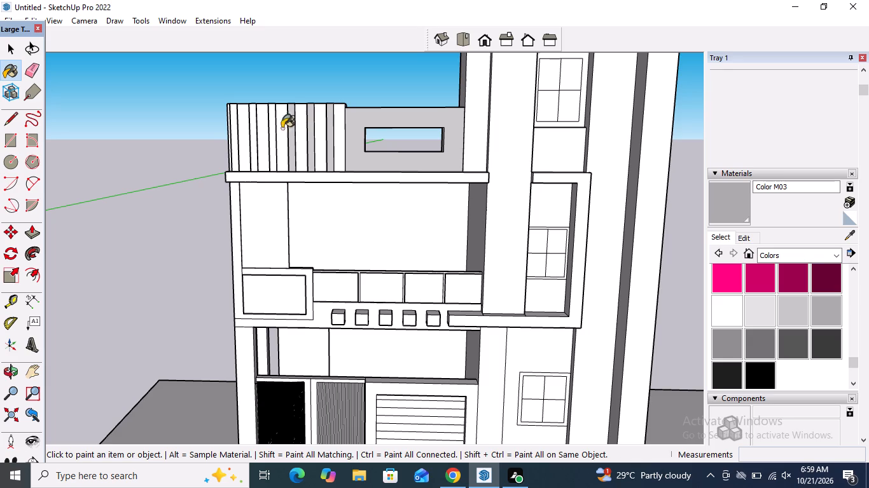
pyautogui.click(269, 131)
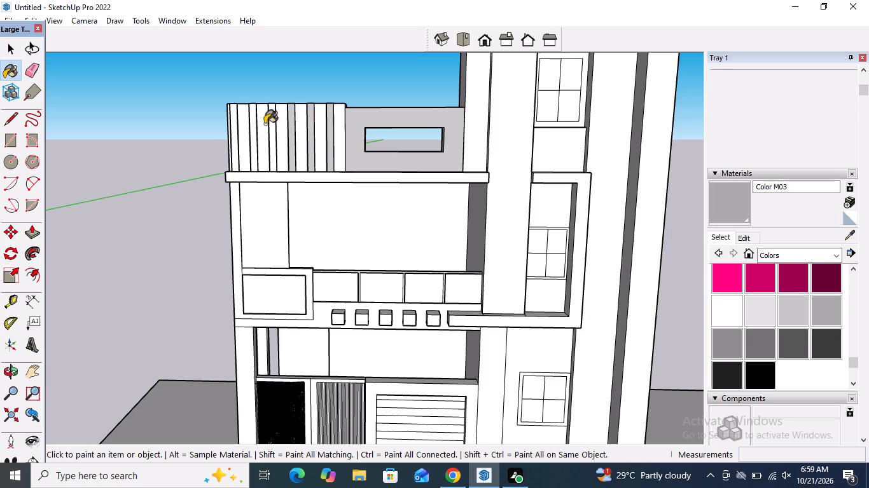
pyautogui.click(272, 119)
pyautogui.click(253, 126)
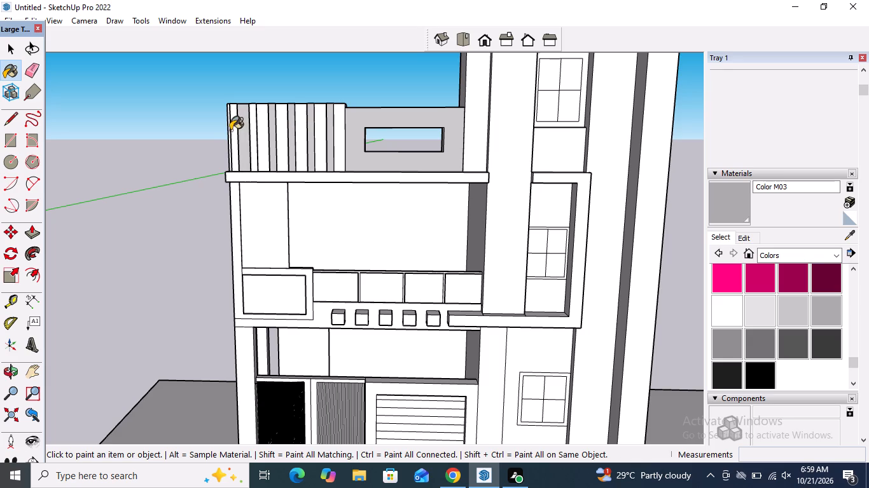
pyautogui.scroll(5, 256, 115)
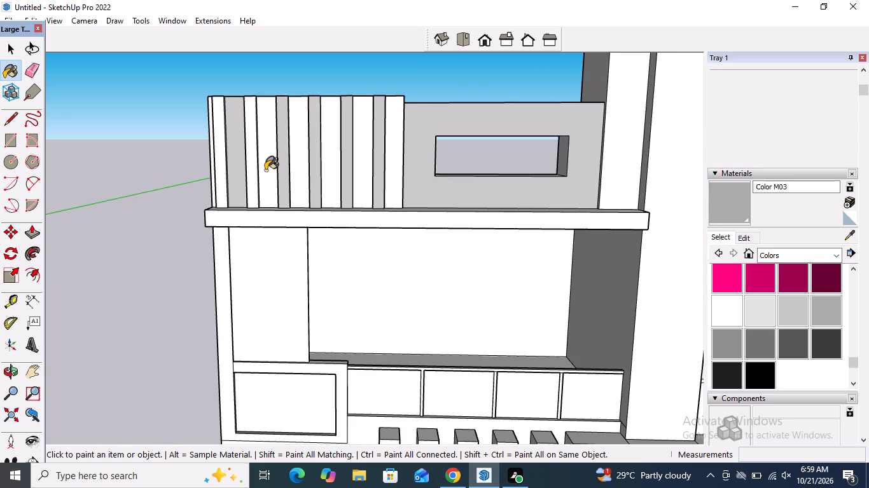
pyautogui.hotkey('ctrl', 'z')
pyautogui.click(251, 152)
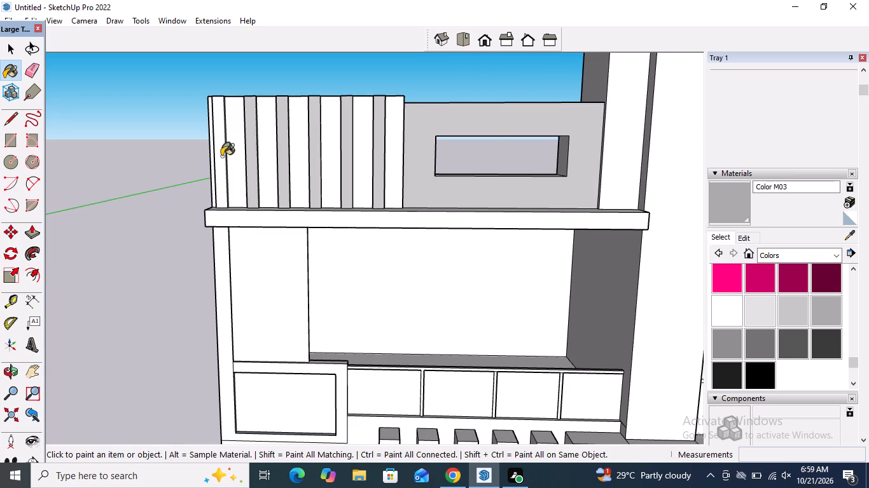
pyautogui.click(221, 156)
# Paint the ground-floor column beside the garage door and the block-decorated band below the balcony railing with Color M03.
pyautogui.scroll(-11, 349, 125)
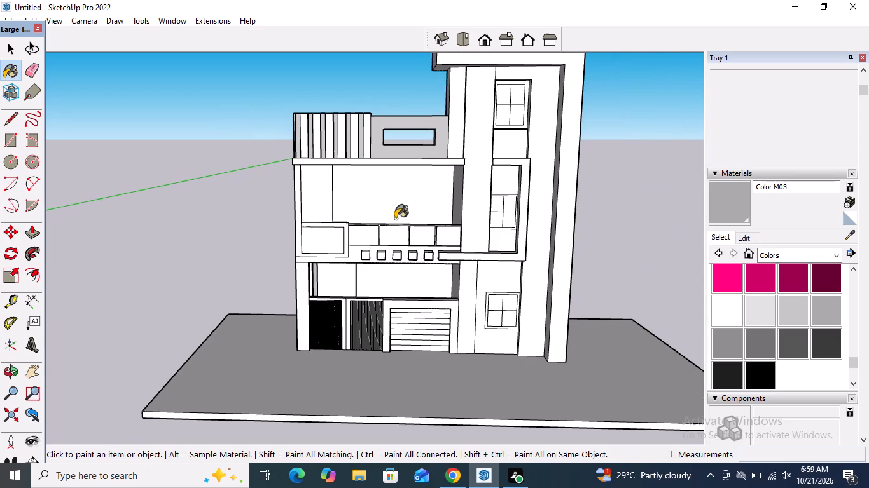
pyautogui.scroll(4, 466, 279)
pyautogui.click(474, 275)
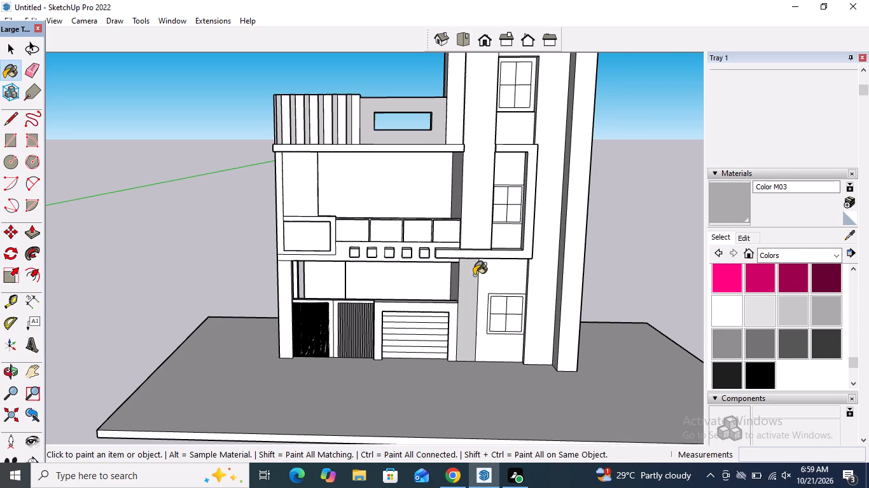
pyautogui.scroll(4, 395, 248)
pyautogui.click(376, 245)
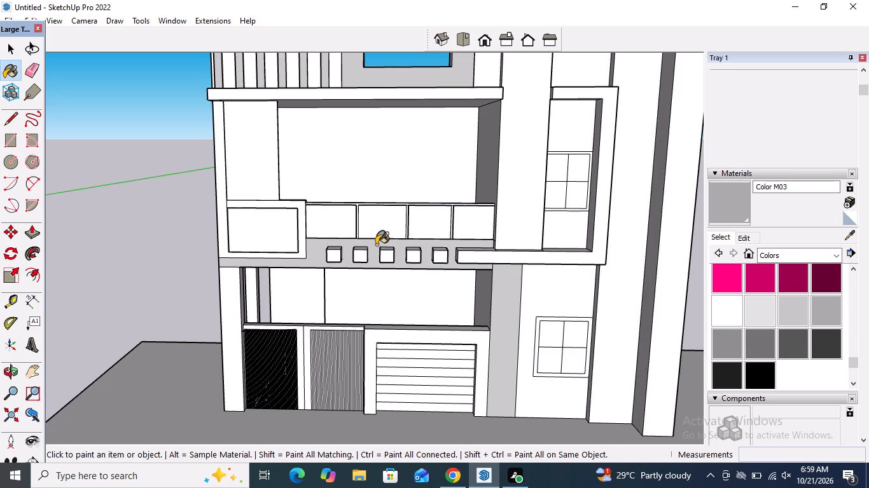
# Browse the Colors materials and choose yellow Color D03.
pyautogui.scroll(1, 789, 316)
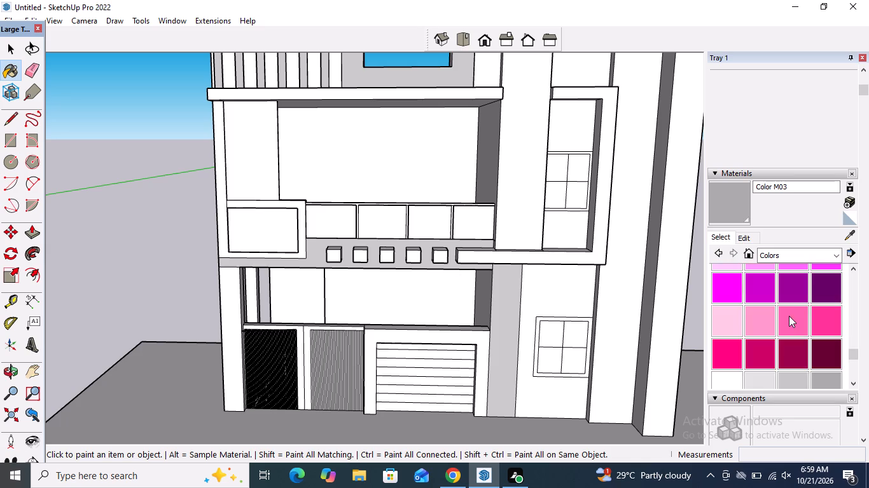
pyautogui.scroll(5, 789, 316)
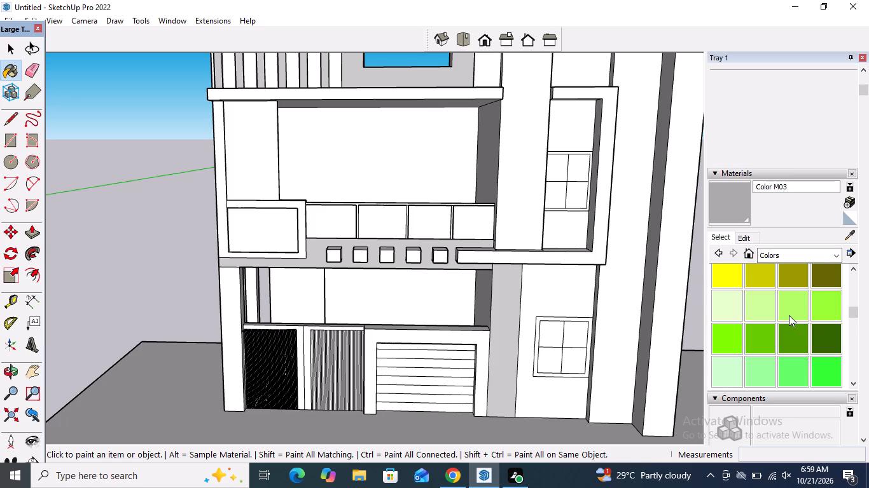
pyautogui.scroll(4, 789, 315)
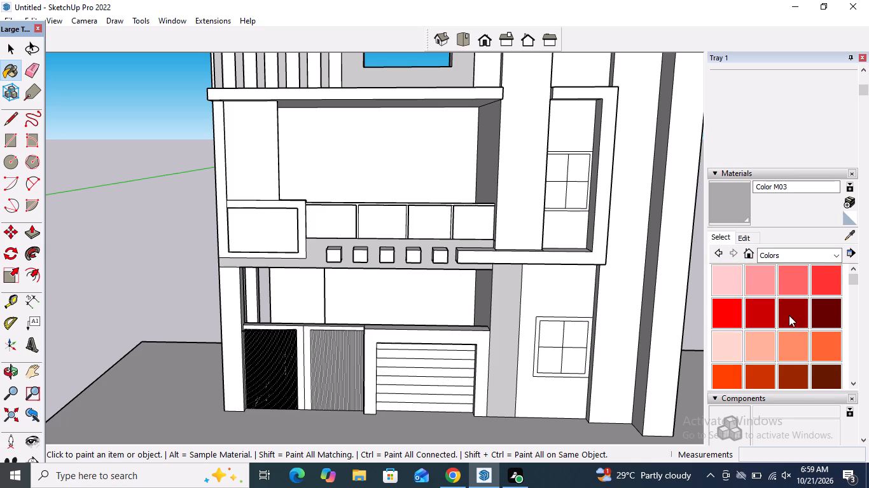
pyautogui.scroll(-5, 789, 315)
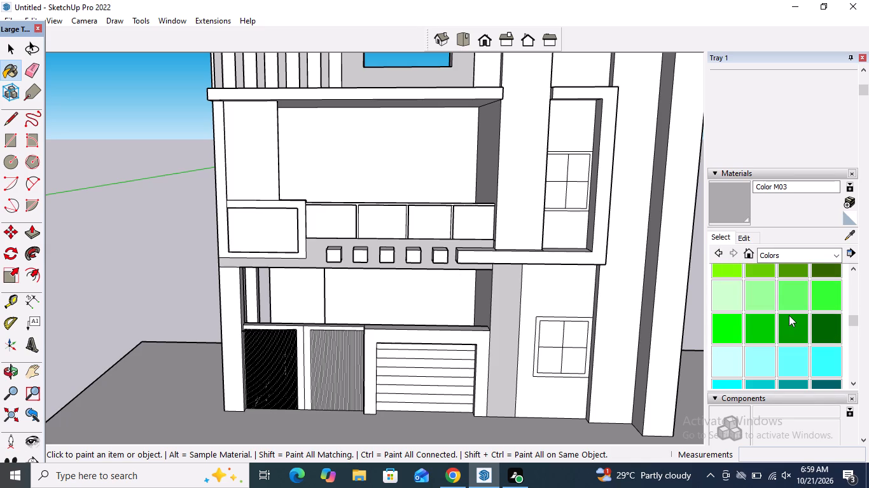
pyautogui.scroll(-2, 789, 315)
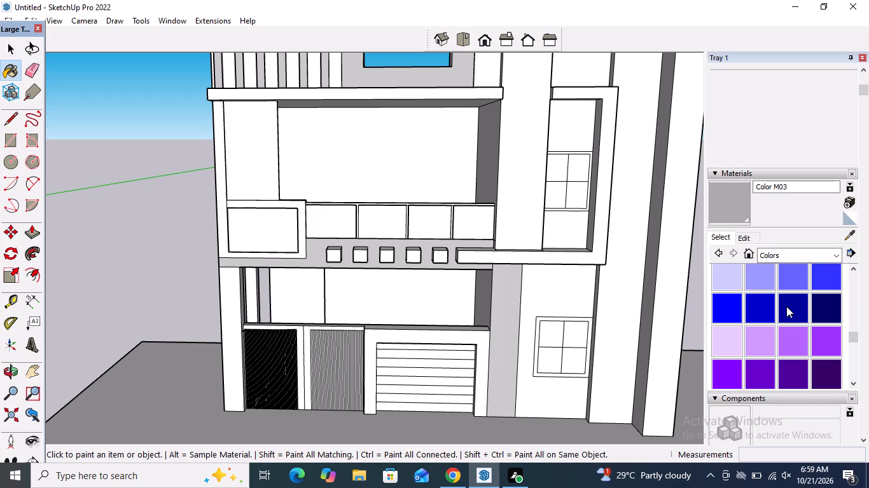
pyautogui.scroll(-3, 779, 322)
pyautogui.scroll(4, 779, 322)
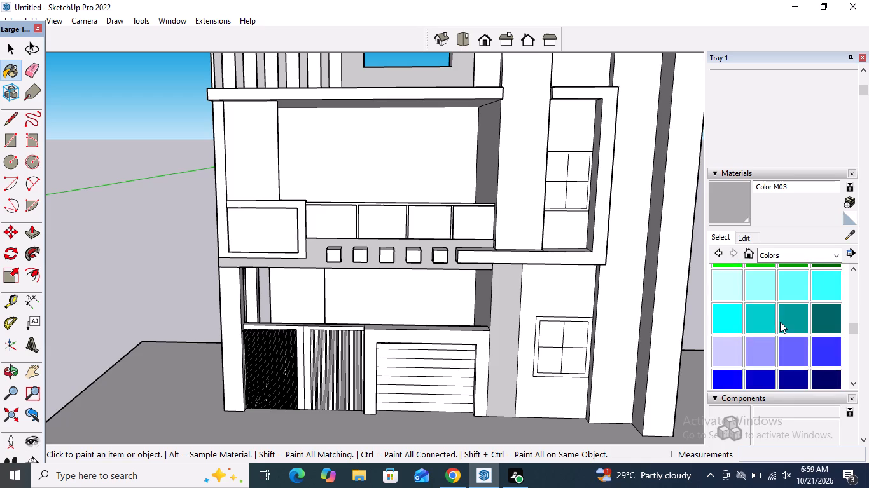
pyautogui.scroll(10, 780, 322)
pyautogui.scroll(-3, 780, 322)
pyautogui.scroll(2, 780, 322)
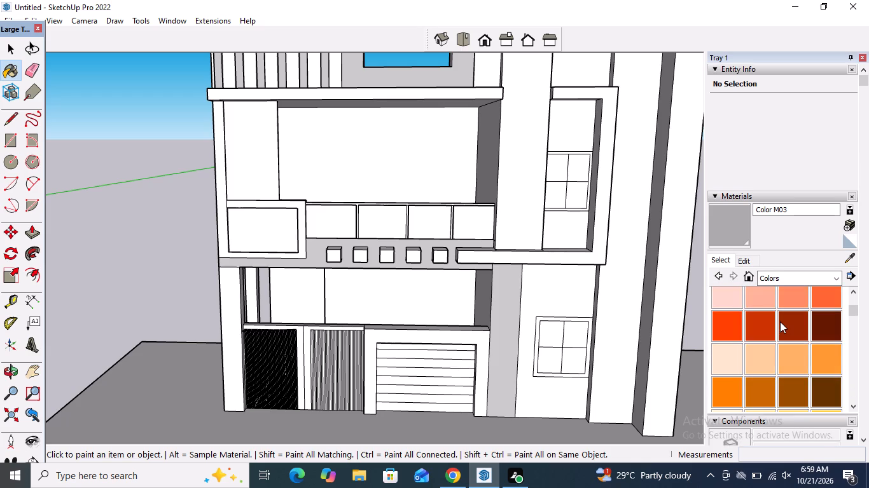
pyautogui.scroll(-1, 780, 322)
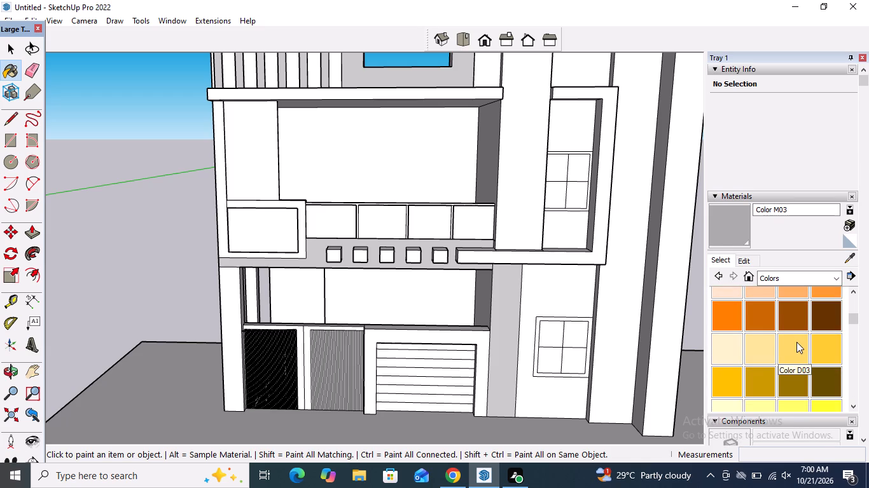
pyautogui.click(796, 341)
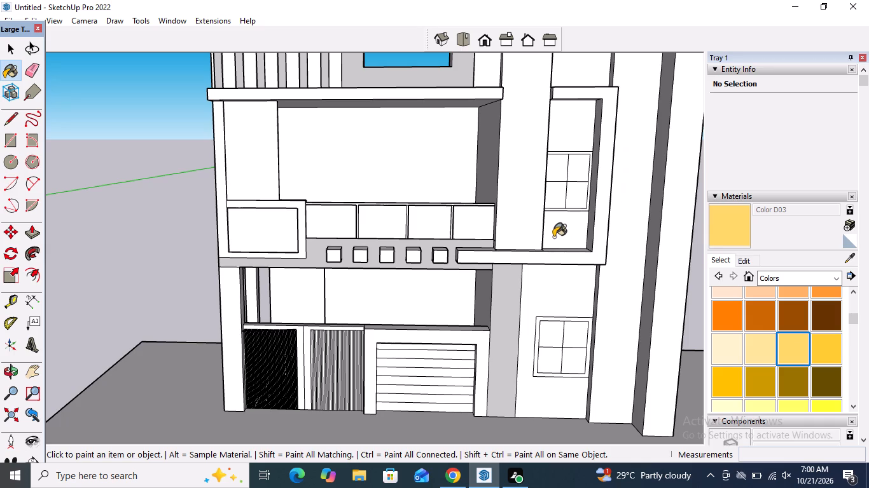
# Choose Roofing Slate Tan from the Tile materials and paint the tall recessed wall strip beside the tower windows.
pyautogui.click(764, 274)
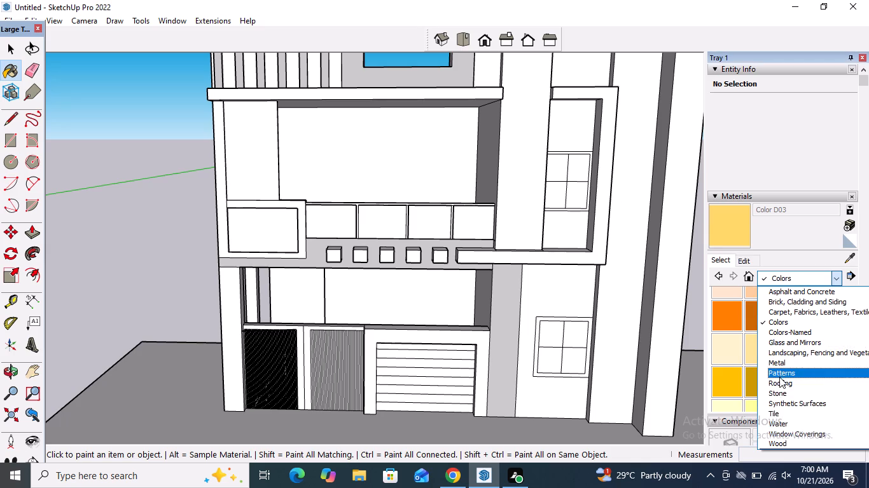
pyautogui.click(775, 410)
pyautogui.scroll(-1, 779, 347)
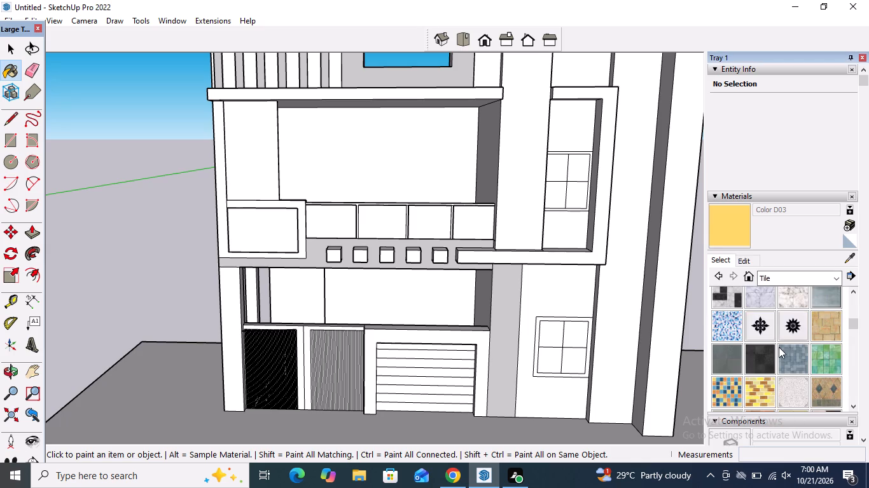
pyautogui.scroll(-3, 779, 347)
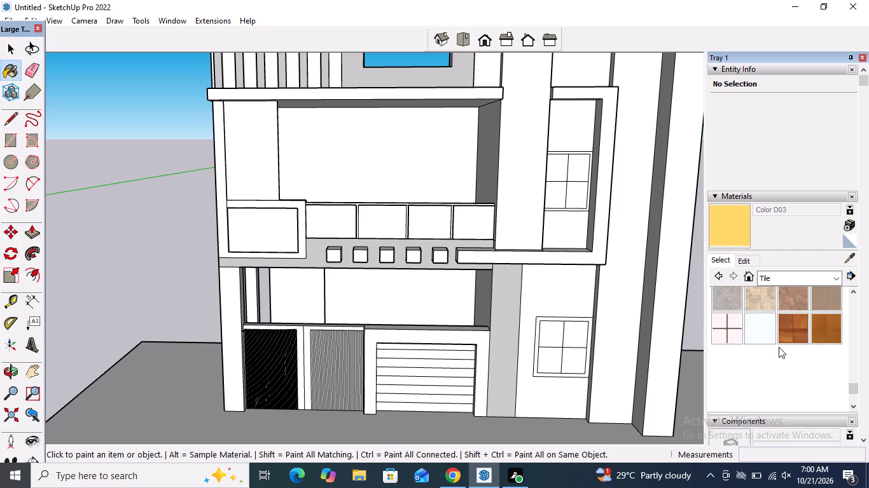
pyautogui.scroll(4, 779, 347)
pyautogui.scroll(-1, 779, 347)
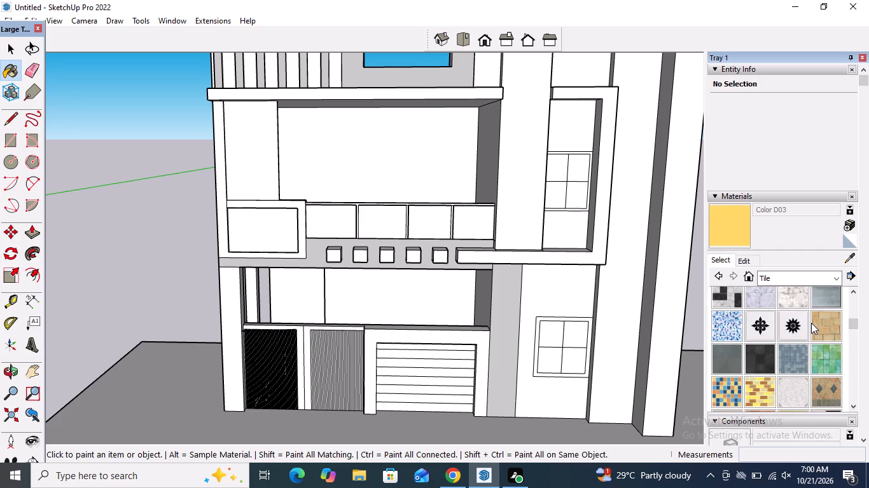
pyautogui.scroll(-5, 637, 197)
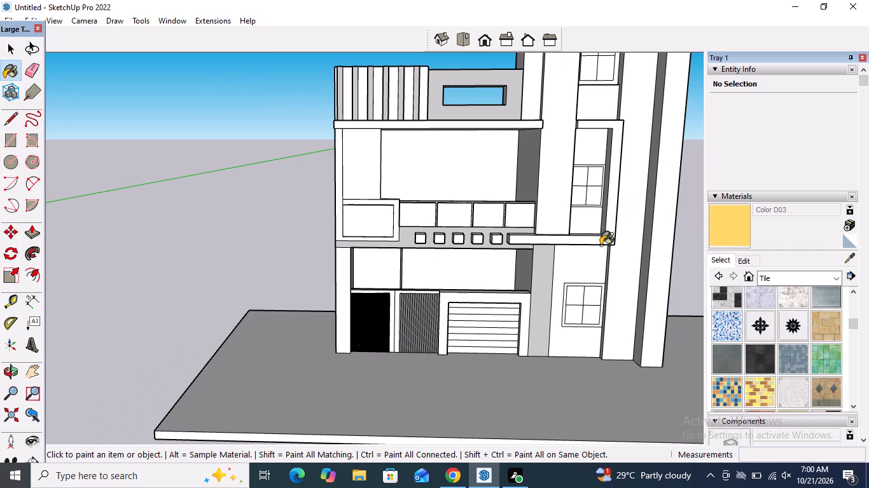
pyautogui.press('space')
pyautogui.scroll(-5, 599, 246)
pyautogui.moveTo(594, 248); pyautogui.dragTo(568, 153, button='middle')
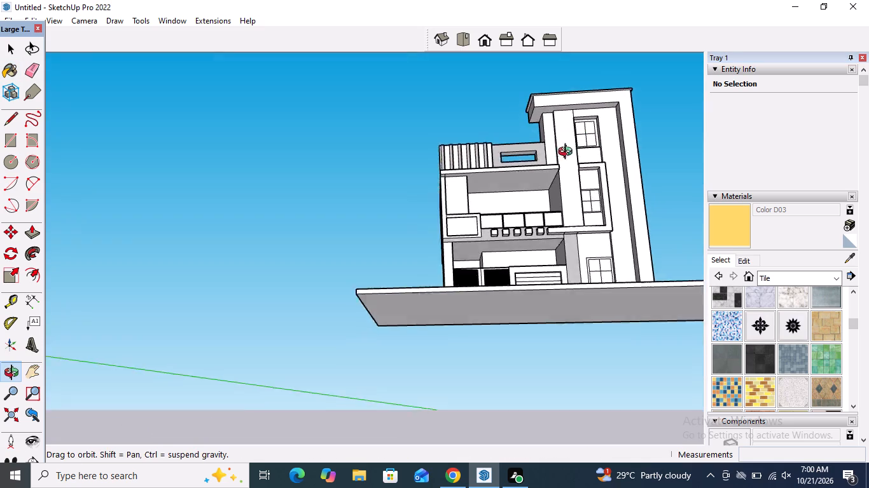
pyautogui.moveTo(568, 153); pyautogui.dragTo(553, 193, button='middle')
pyautogui.scroll(9, 642, 333)
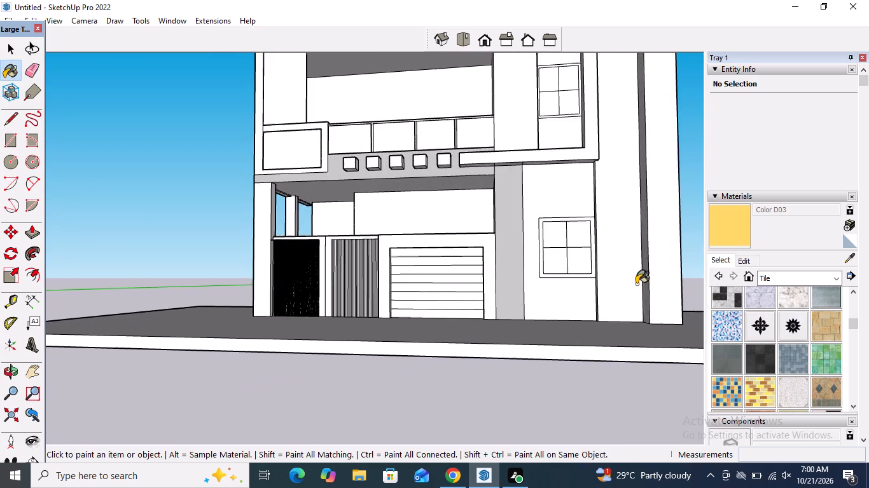
pyautogui.scroll(4, 631, 287)
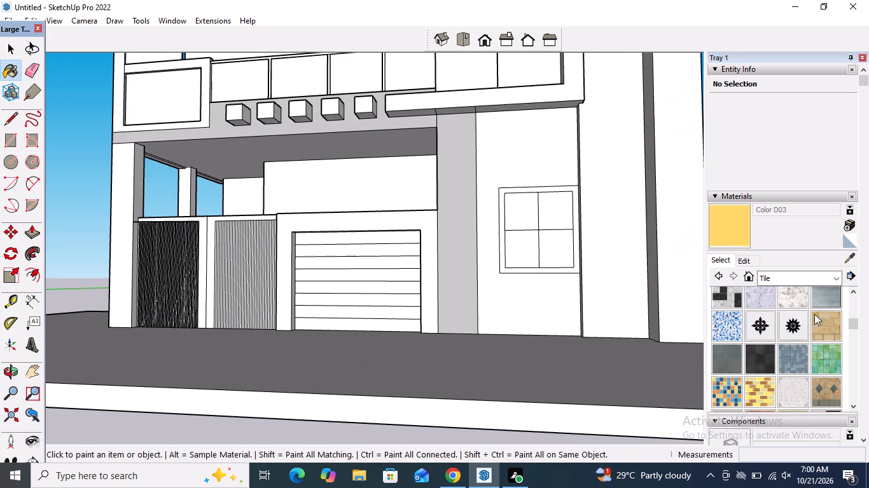
pyautogui.click(821, 323)
pyautogui.click(633, 269)
# Choose Tile Travertine 2 inch from the Tile materials and paint the tall column between the balconies and the tower windows.
pyautogui.scroll(-13, 602, 325)
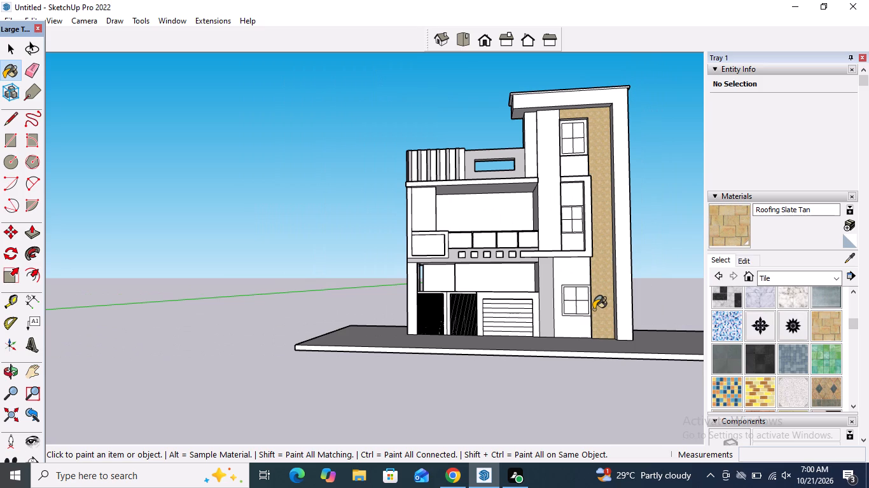
pyautogui.click(764, 276)
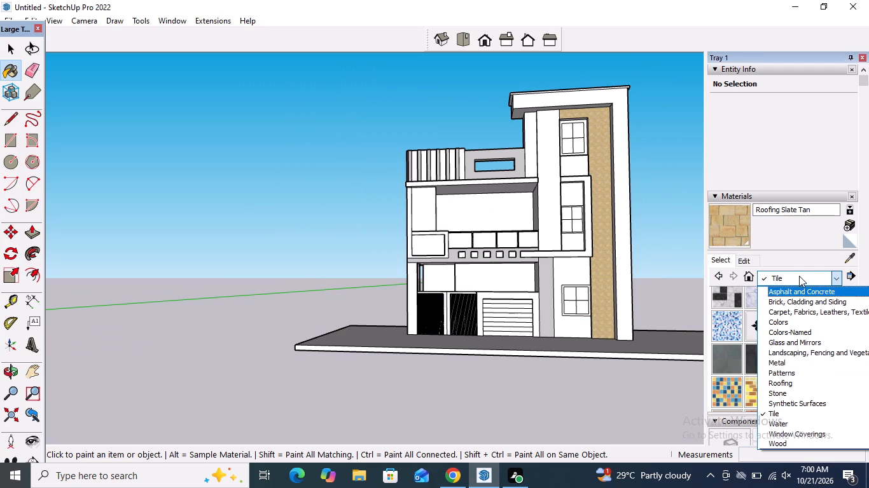
pyautogui.click(799, 274)
pyautogui.scroll(1, 771, 355)
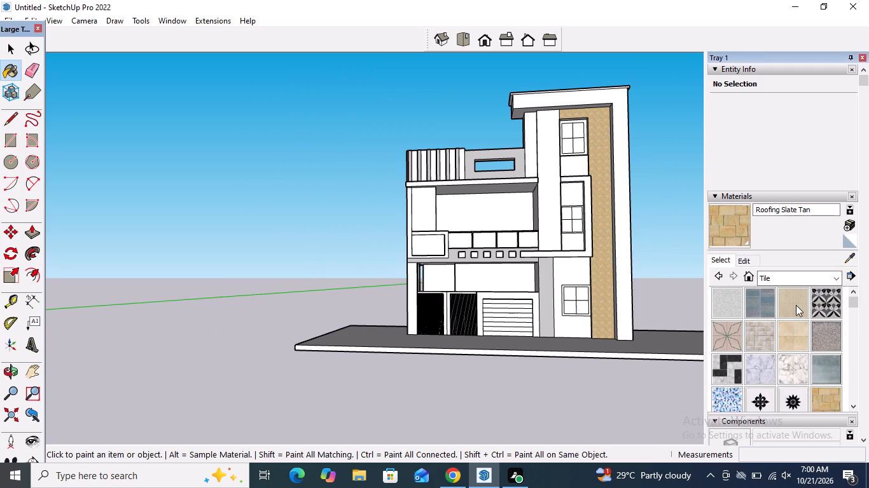
pyautogui.scroll(-1, 777, 345)
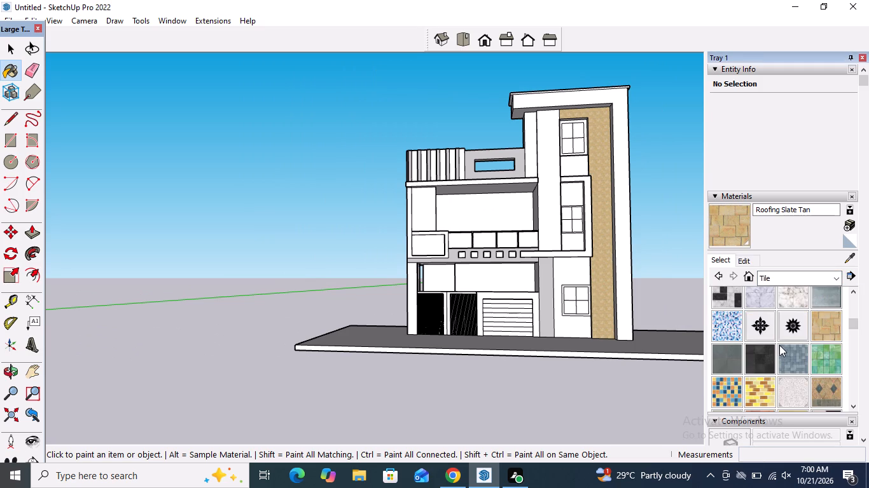
pyautogui.scroll(1, 779, 345)
pyautogui.scroll(-3, 779, 345)
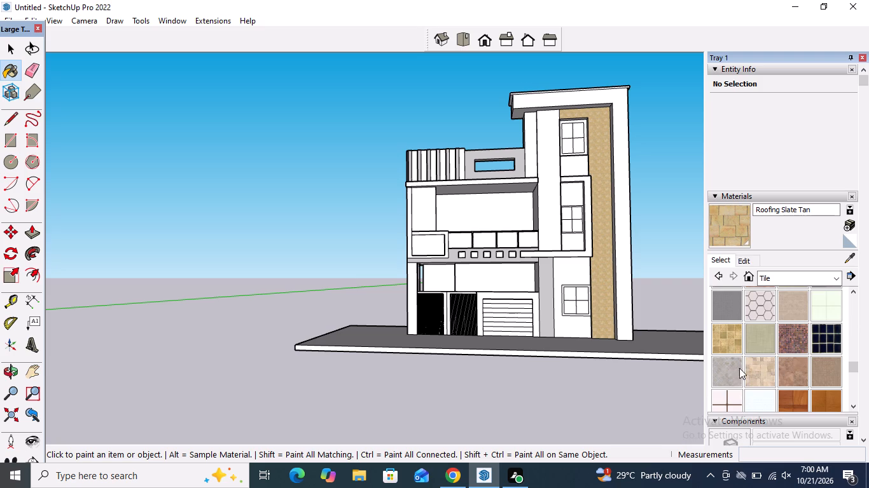
pyautogui.click(720, 365)
pyautogui.scroll(1, 570, 245)
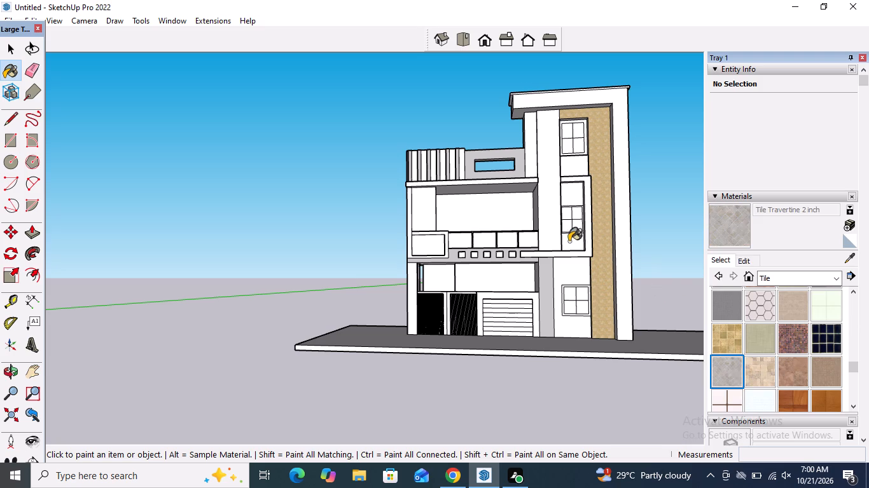
pyautogui.scroll(4, 569, 224)
pyautogui.click(542, 216)
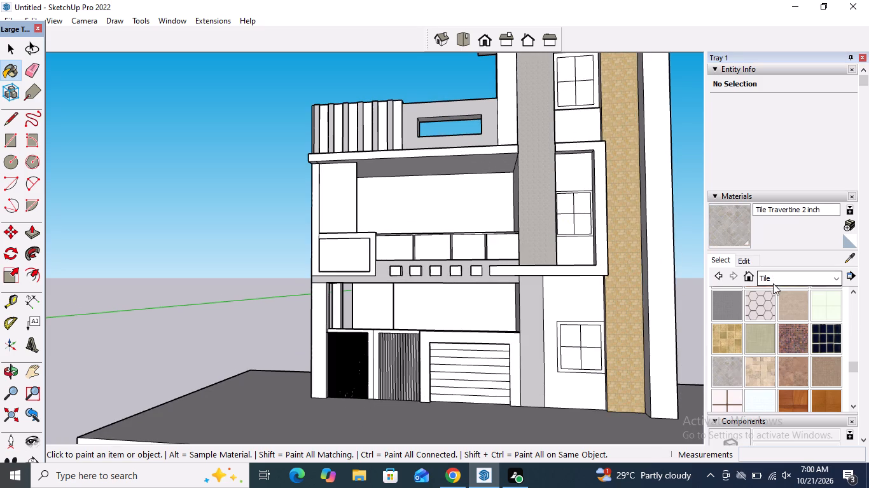
# Darken the Tile Travertine 2 inch material and set its texture width to 10'.
pyautogui.click(776, 283)
pyautogui.click(737, 255)
pyautogui.click(744, 262)
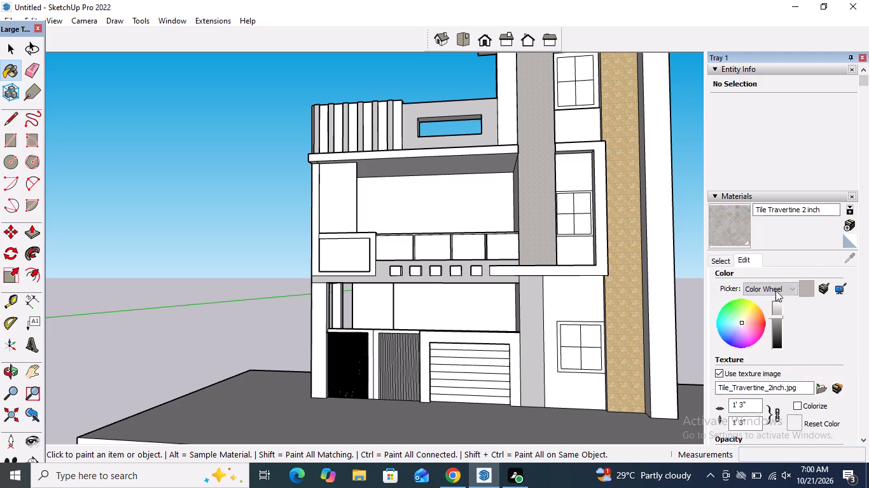
pyautogui.moveTo(779, 316); pyautogui.dragTo(777, 327)
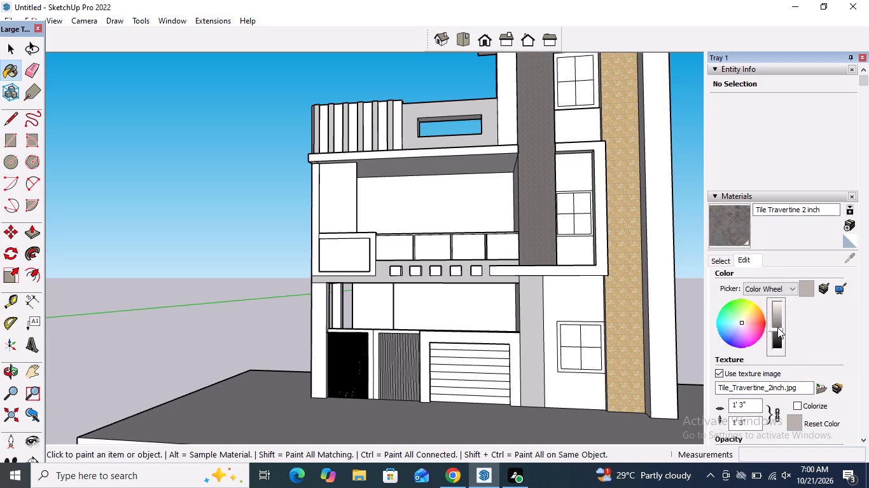
pyautogui.moveTo(754, 408); pyautogui.dragTo(713, 402)
pyautogui.press('1')
pyautogui.write("0'")
pyautogui.press('Return')
# Paint the framed rectangular panel at the end of the first-floor balcony railing with Tile Travertine 2 inch.
pyautogui.scroll(-5, 559, 337)
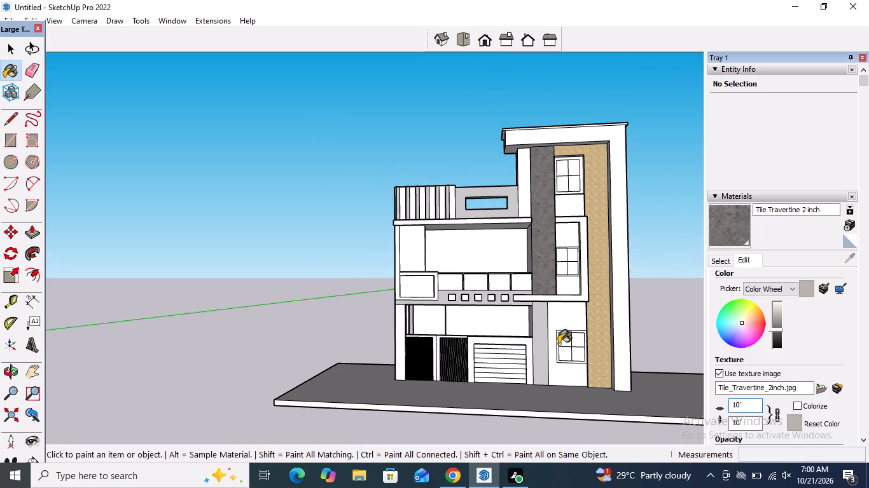
pyautogui.scroll(2, 410, 274)
pyautogui.click(418, 296)
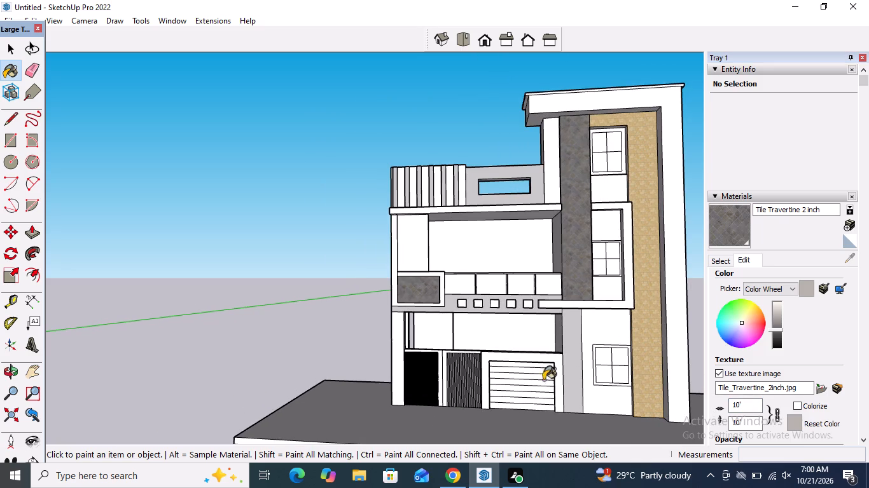
# Draw a rectangle about 9' 1" by 9' 1" in the middle of the slatted garage door.
pyautogui.moveTo(501, 420); pyautogui.dragTo(569, 404, button='middle')
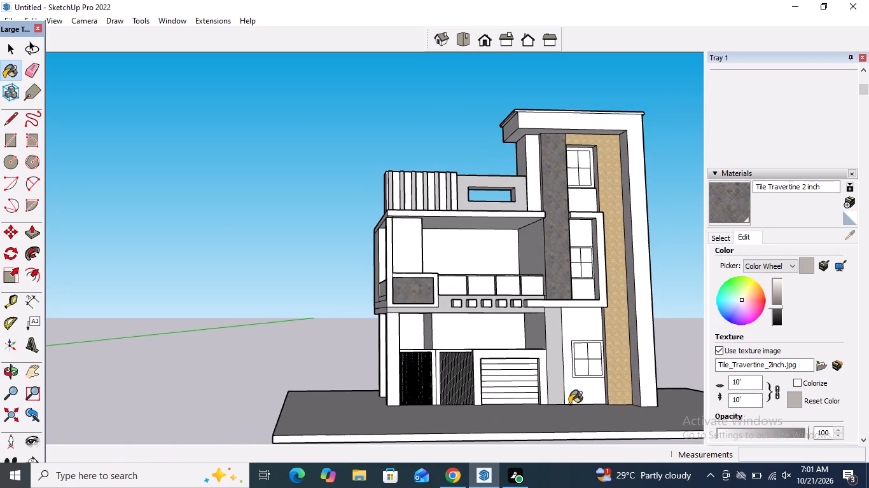
pyautogui.press('space')
pyautogui.scroll(8, 524, 374)
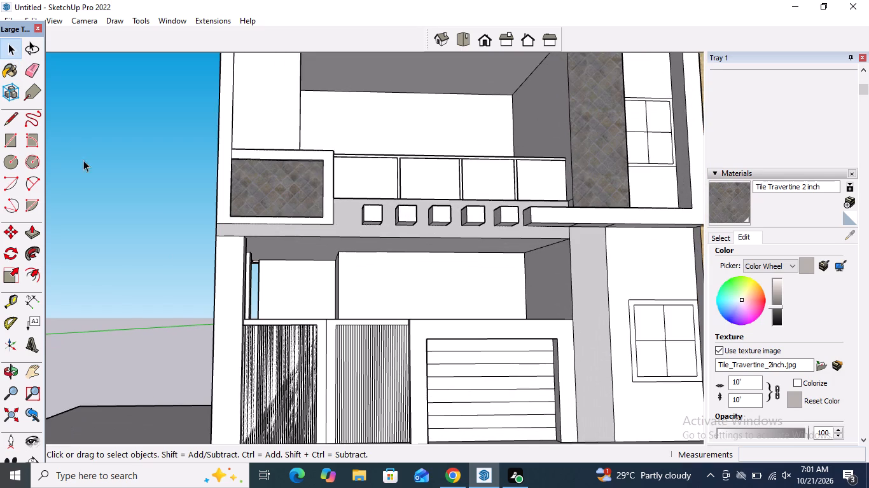
pyautogui.click(9, 142)
pyautogui.scroll(-3, 286, 192)
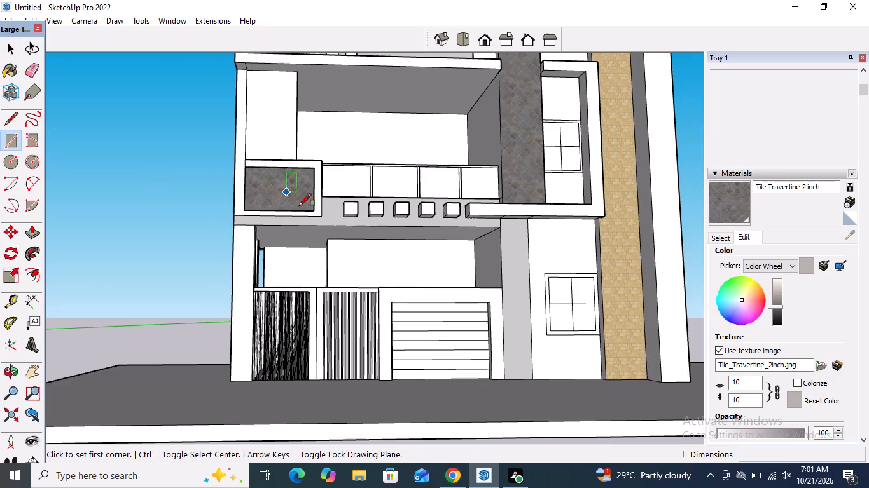
pyautogui.scroll(2, 425, 346)
pyautogui.moveTo(419, 318); pyautogui.dragTo(433, 329)
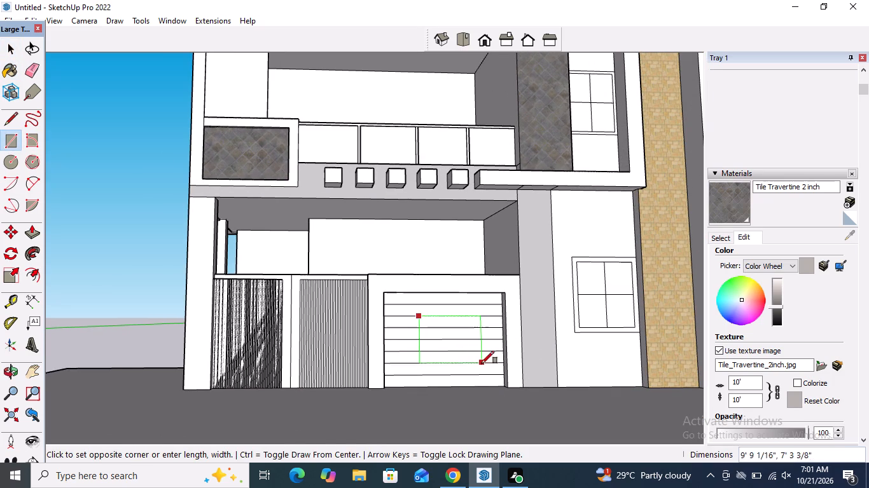
pyautogui.click(474, 372)
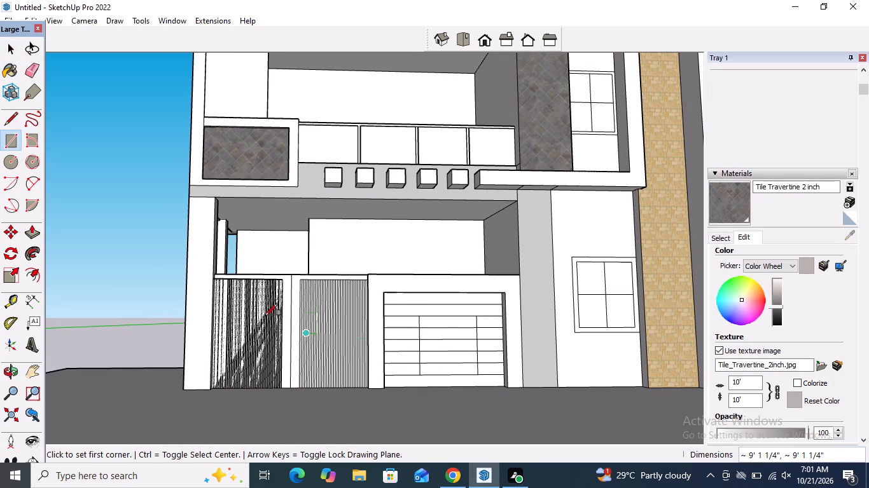
# Erase the horizontal slat lines inside the new rectangle on the garage door.
pyautogui.click(33, 76)
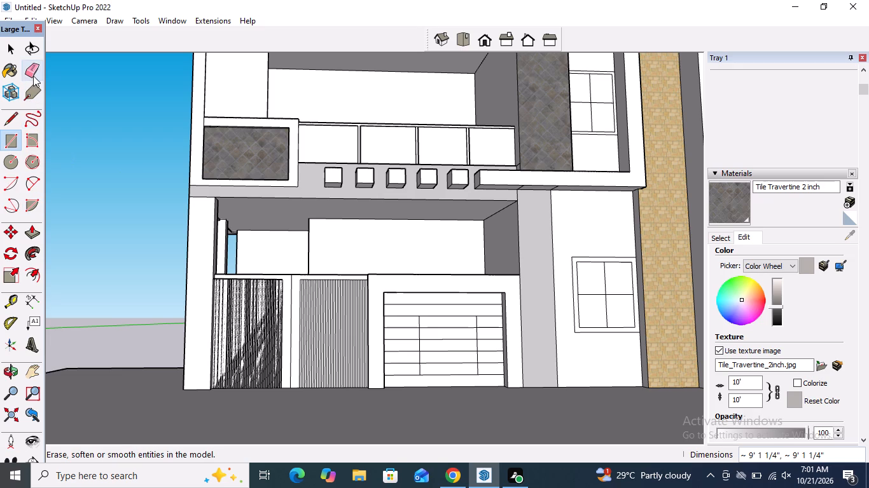
pyautogui.scroll(3, 437, 355)
pyautogui.click(454, 366)
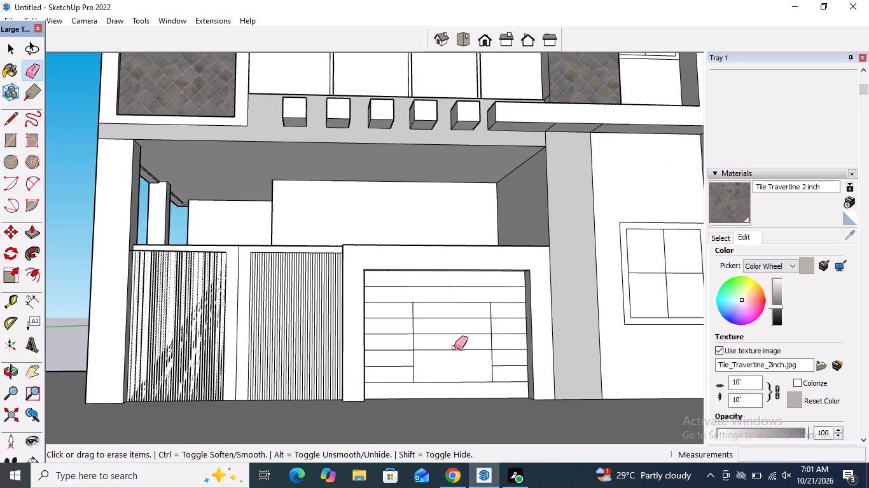
pyautogui.click(454, 349)
pyautogui.click(454, 332)
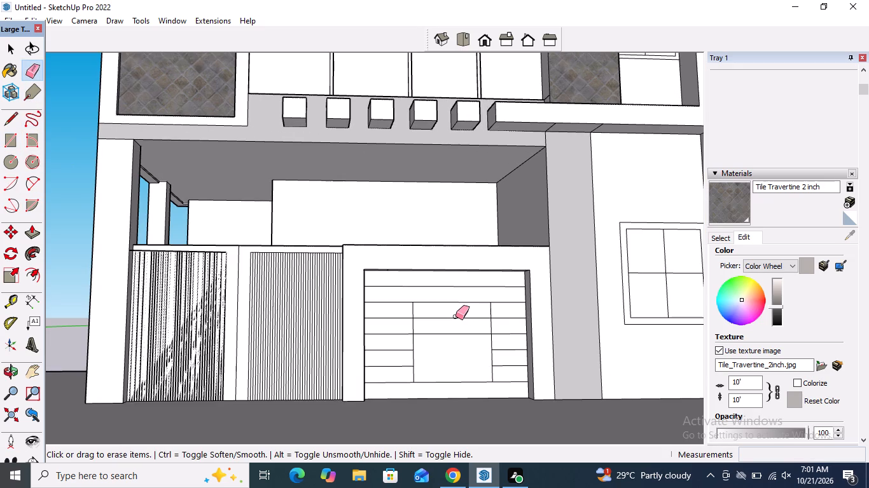
pyautogui.click(454, 317)
pyautogui.click(453, 334)
pyautogui.scroll(-3, 478, 376)
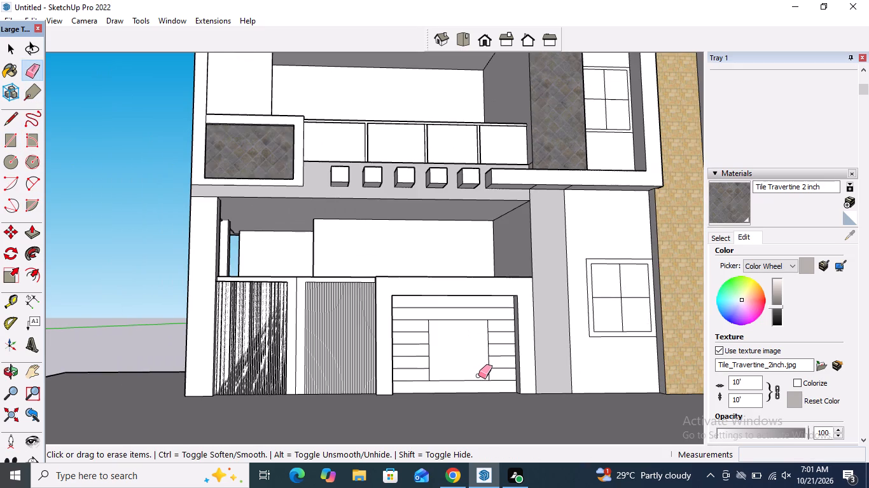
pyautogui.press('space')
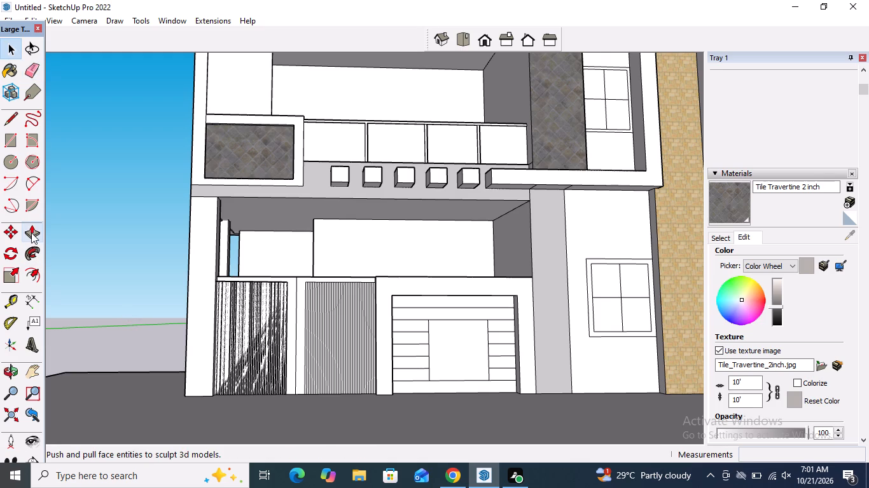
# Pull the rectangular face on the garage door outward by about 3' with Push/Pull.
pyautogui.click(31, 233)
pyautogui.click(444, 351)
pyautogui.click(448, 351)
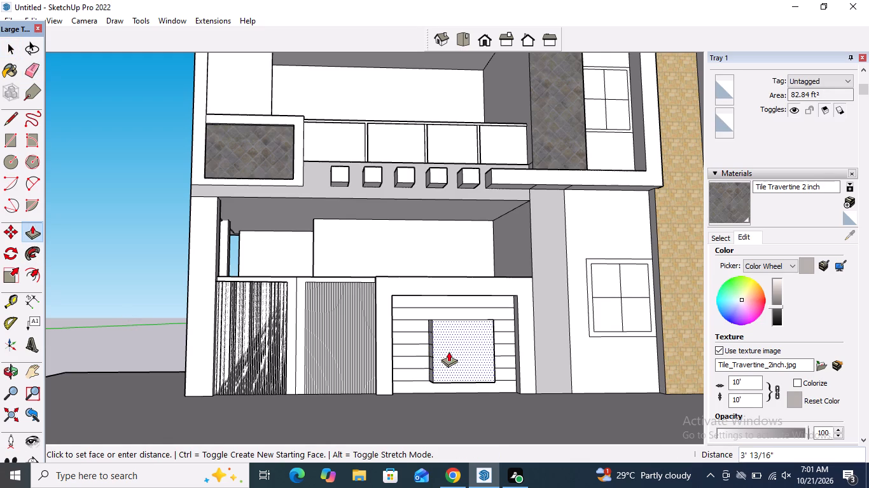
pyautogui.press('space')
# Paint the raised panel on the garage door with Tile Travertine 2 inch.
pyautogui.moveTo(481, 357); pyautogui.dragTo(440, 357, button='middle')
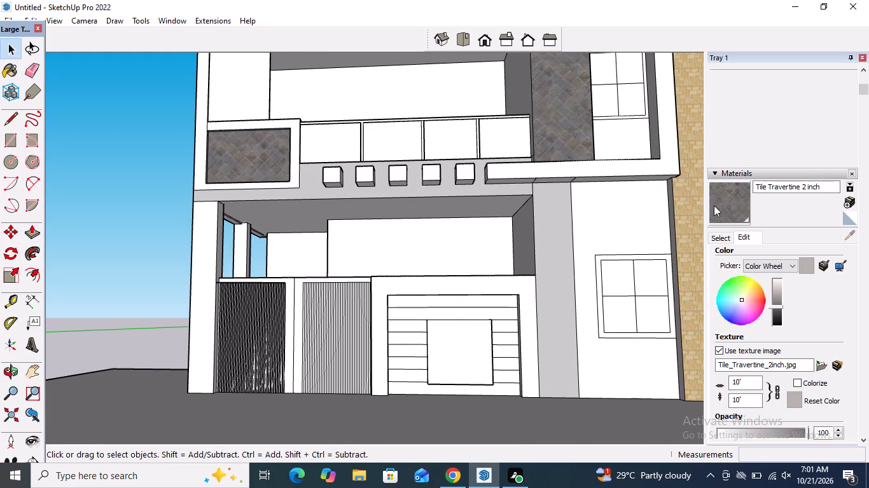
pyautogui.click(711, 240)
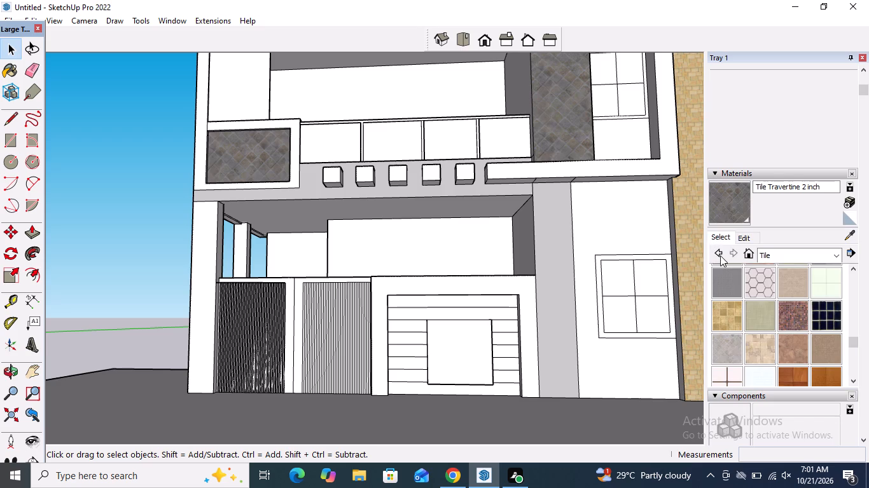
pyautogui.moveTo(724, 201); pyautogui.dragTo(718, 205)
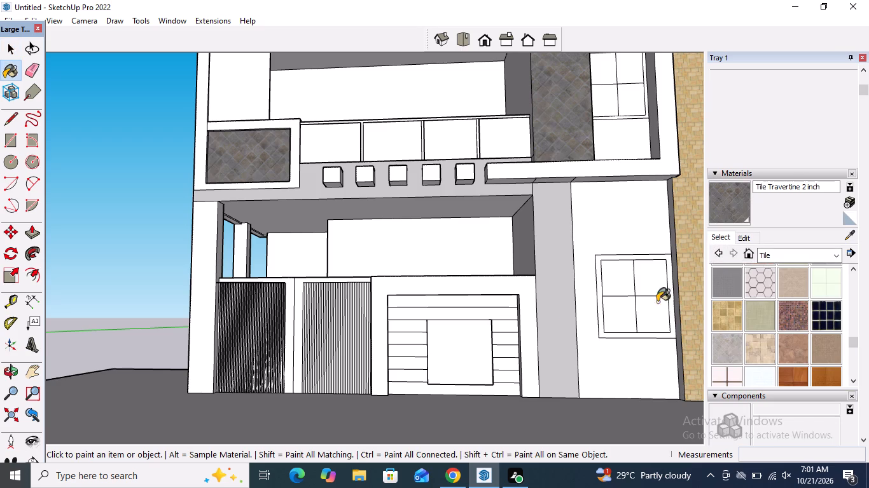
pyautogui.click(462, 348)
# Choose Metal Panel from the Tile materials and paint the gate's top rail and the post between its two slatted sections.
pyautogui.scroll(-5, 458, 362)
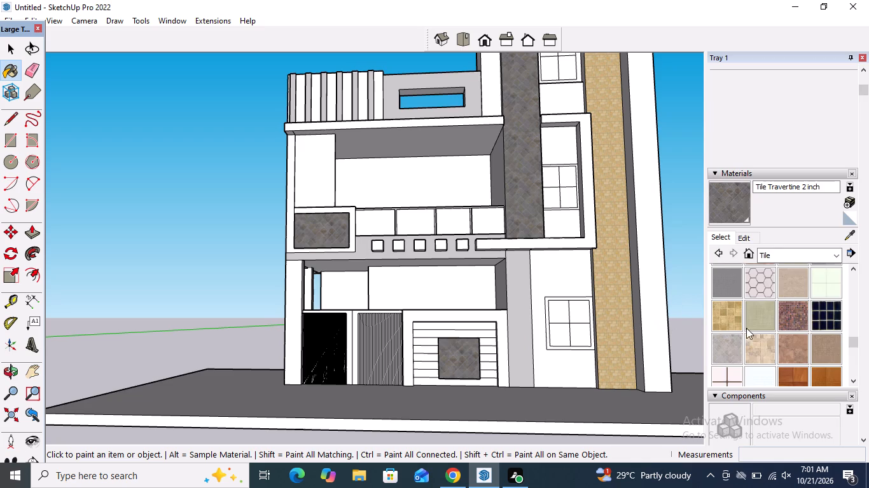
pyautogui.scroll(-3, 746, 328)
pyautogui.scroll(5, 760, 339)
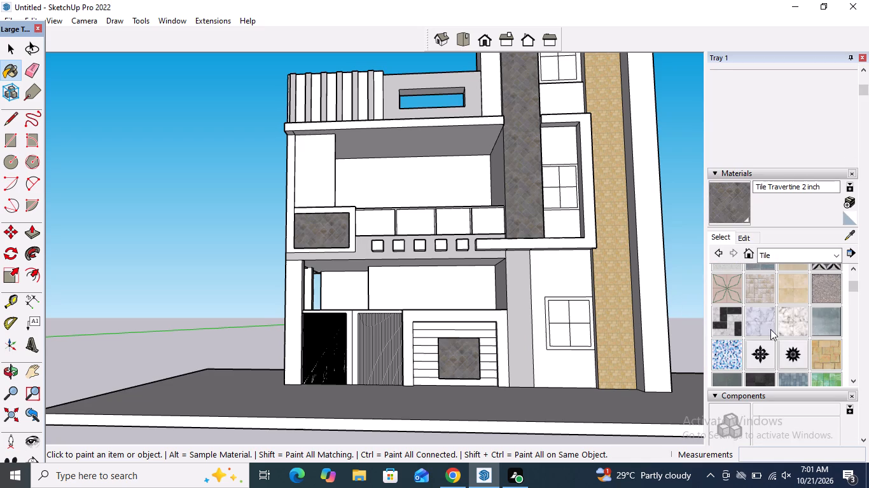
pyautogui.scroll(1, 811, 295)
pyautogui.click(830, 344)
pyautogui.scroll(2, 348, 334)
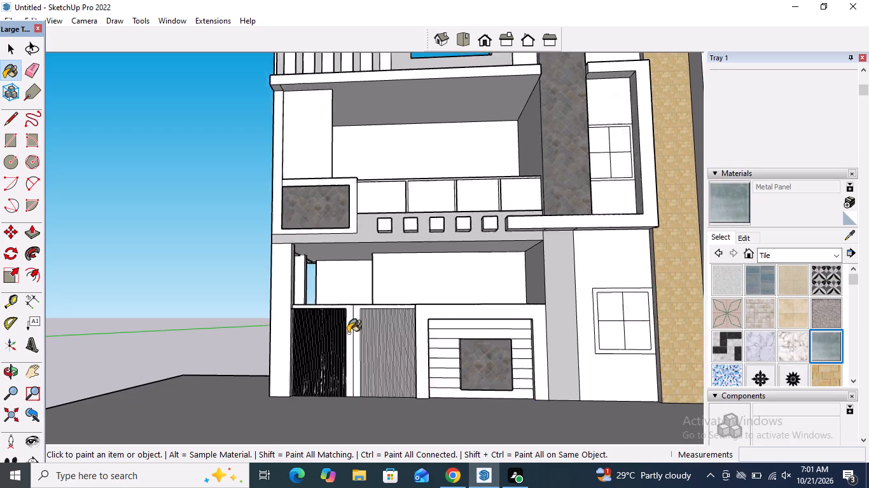
pyautogui.scroll(6, 348, 333)
pyautogui.click(359, 313)
pyautogui.click(350, 313)
pyautogui.scroll(-6, 367, 355)
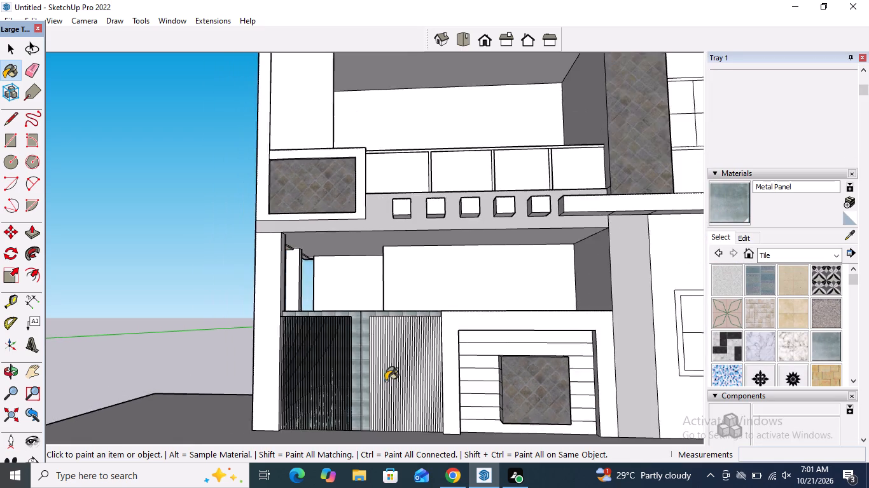
pyautogui.scroll(-5, 386, 381)
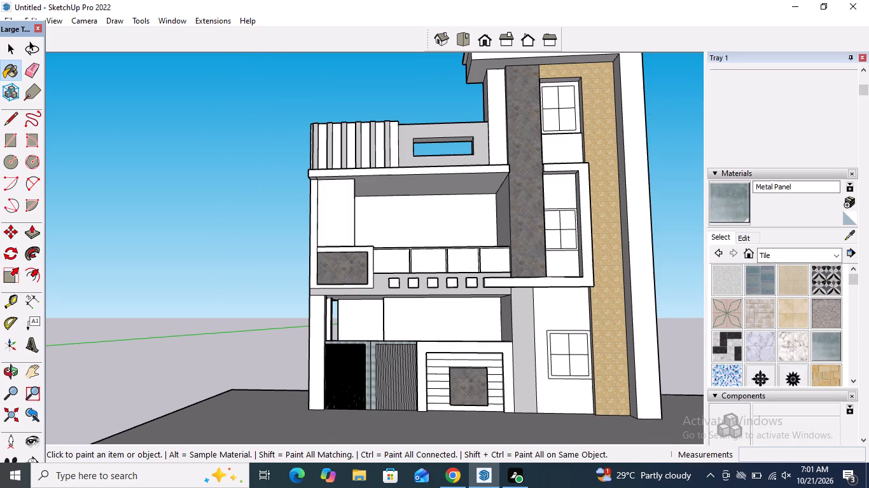
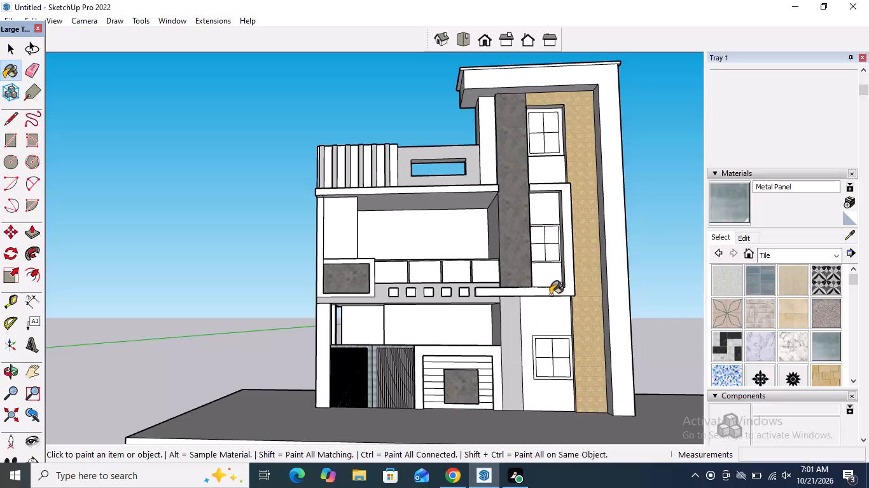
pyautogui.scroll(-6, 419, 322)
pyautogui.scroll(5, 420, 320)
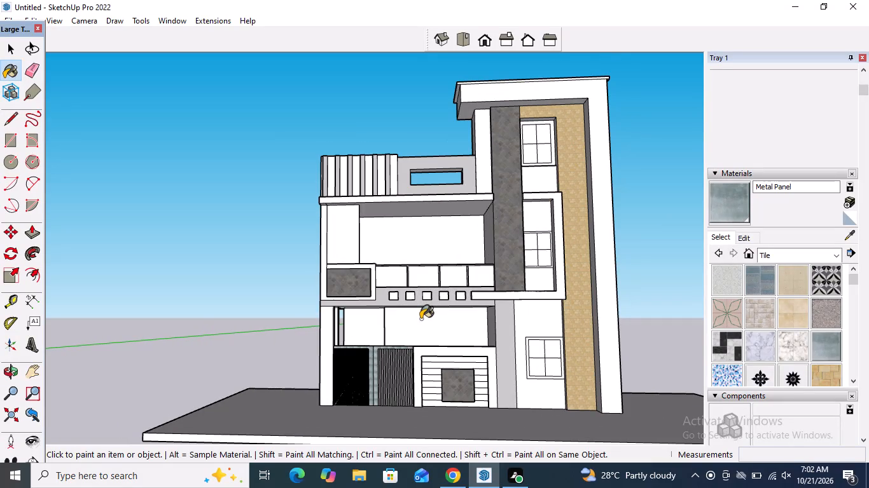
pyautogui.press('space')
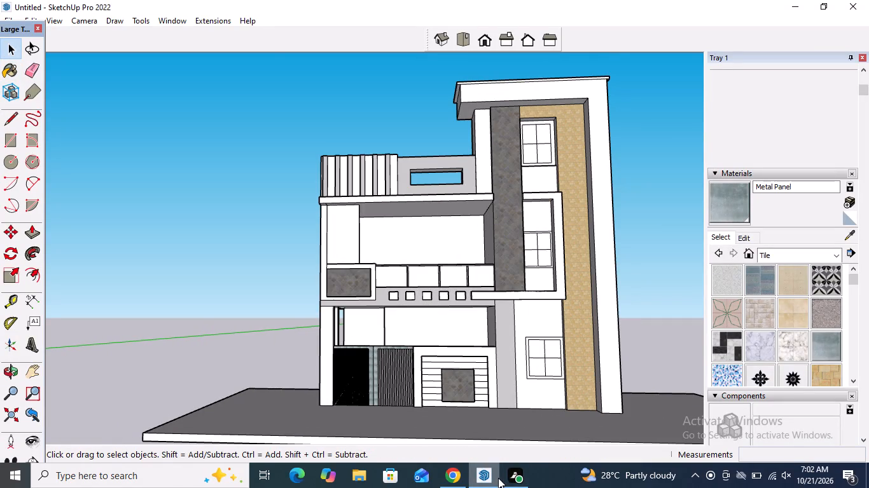
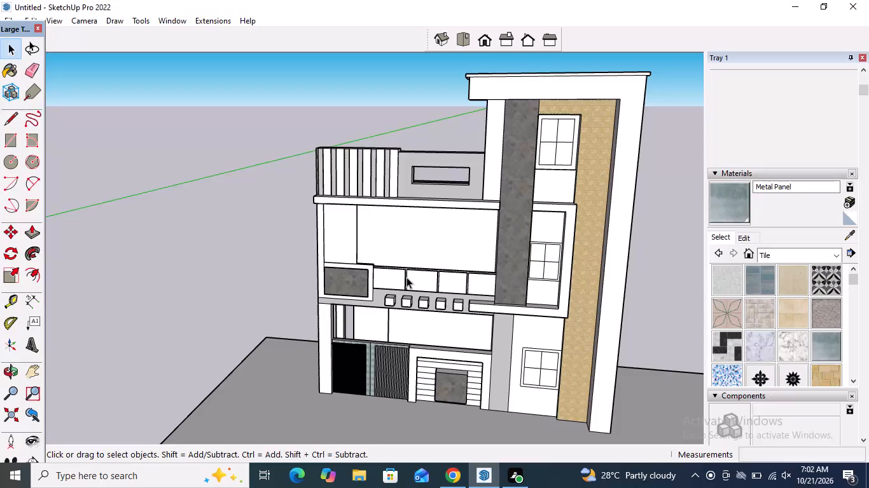
# Paint the four balcony railing panels with Translucent Glass Blue from the Glass and Mirrors materials.
pyautogui.scroll(4, 409, 276)
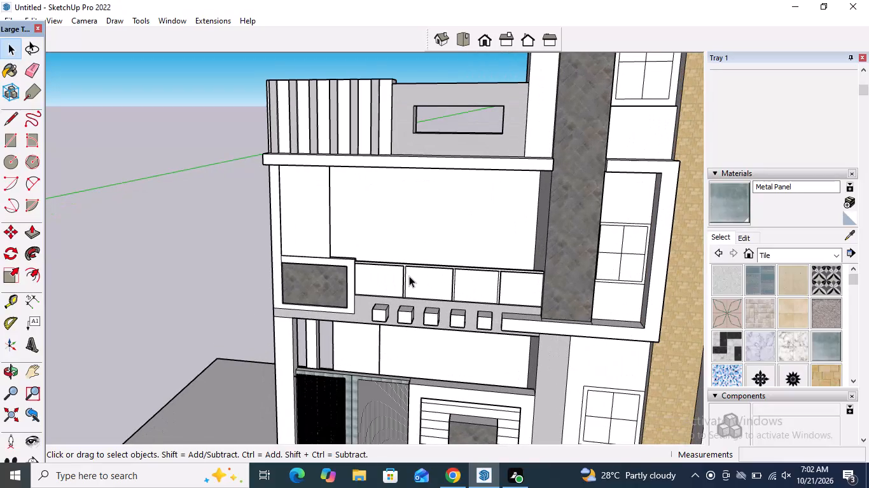
pyautogui.click(815, 261)
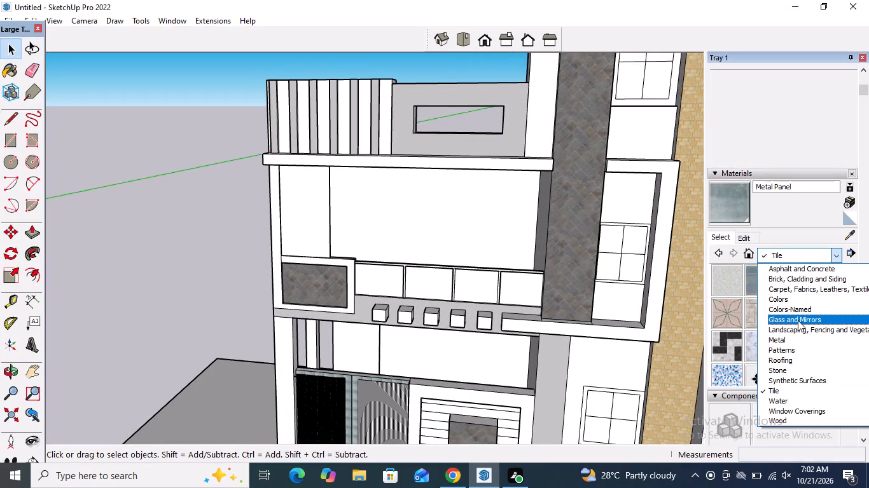
pyautogui.click(798, 320)
pyautogui.click(826, 283)
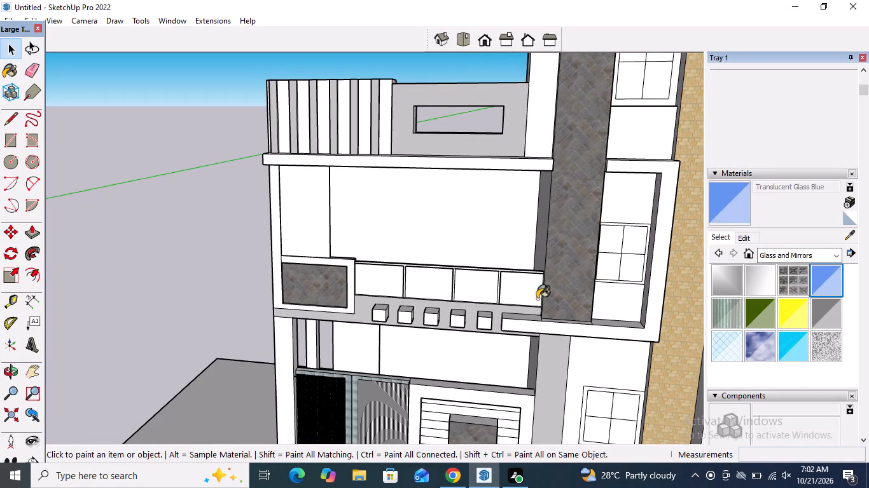
pyautogui.click(518, 292)
pyautogui.click(473, 288)
pyautogui.click(435, 288)
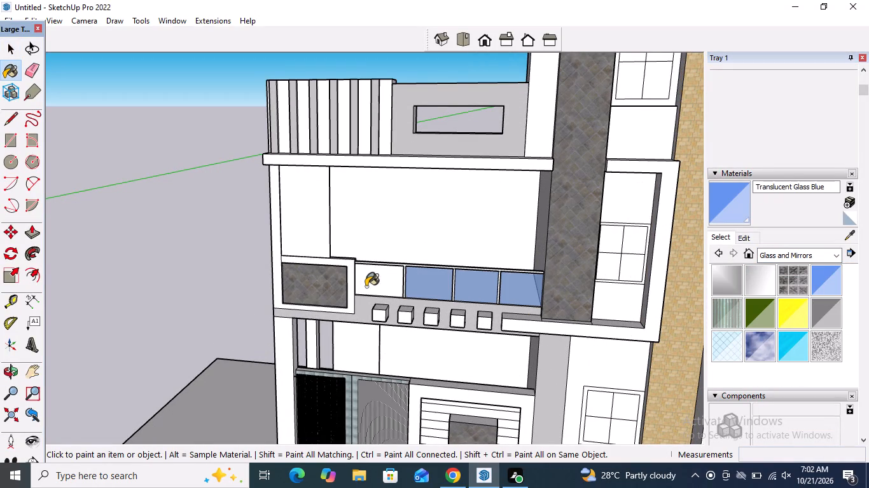
pyautogui.click(367, 283)
# Paint the four panes of the ground-floor window with Translucent Glass Blue.
pyautogui.scroll(-3, 620, 351)
pyautogui.scroll(4, 622, 407)
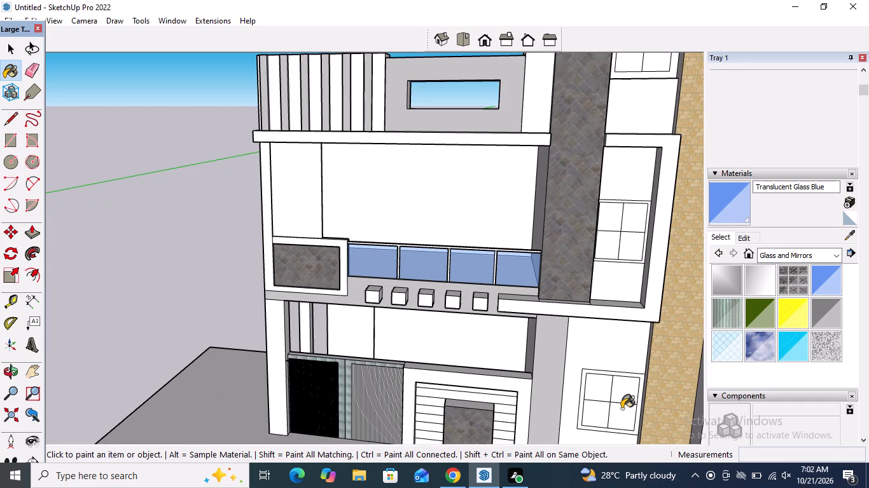
pyautogui.click(623, 413)
pyautogui.click(626, 396)
pyautogui.click(595, 396)
pyautogui.click(595, 414)
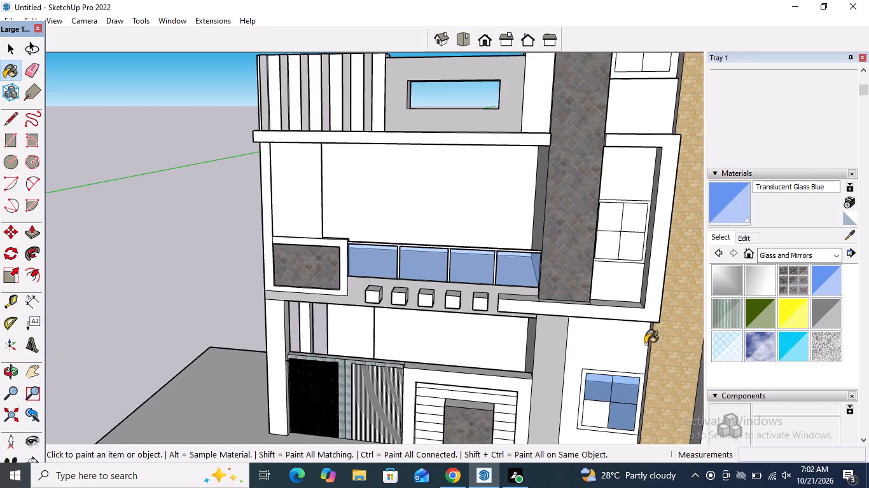
# Paint the panes of the middle-floor and top-floor windows with Translucent Glass Blue.
pyautogui.click(632, 248)
pyautogui.click(633, 227)
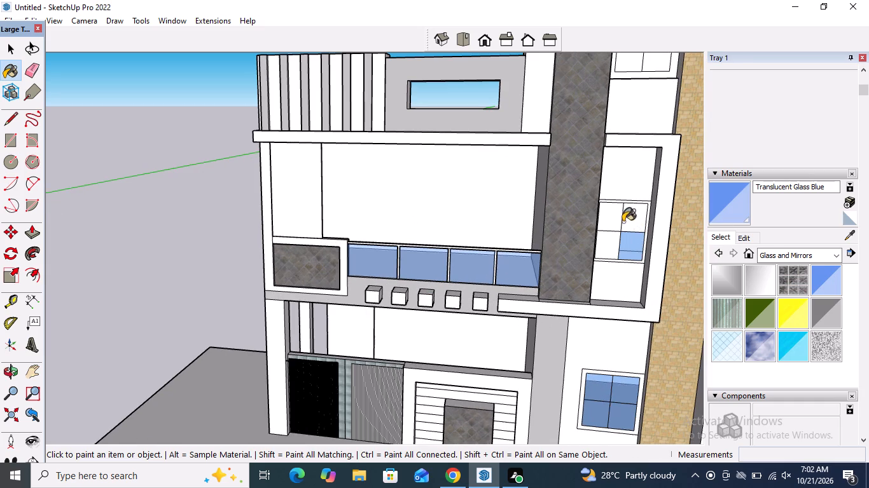
pyautogui.click(599, 221)
pyautogui.click(604, 243)
pyautogui.scroll(-5, 590, 319)
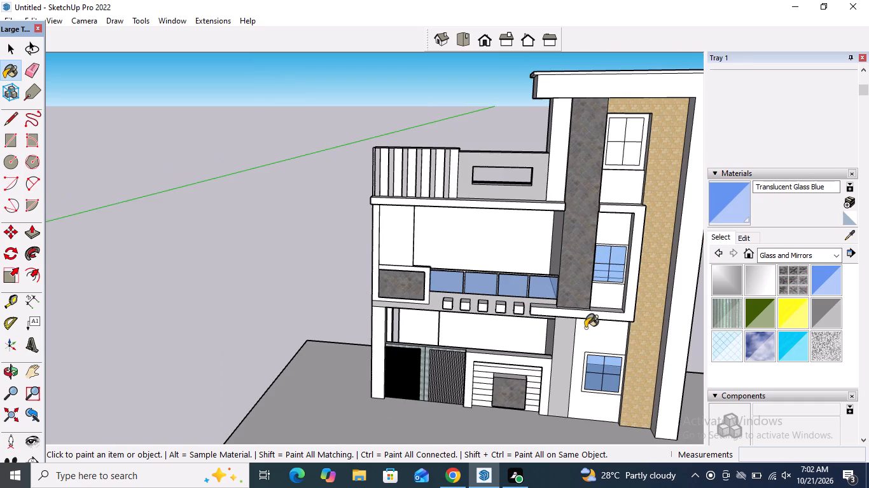
pyautogui.scroll(4, 641, 98)
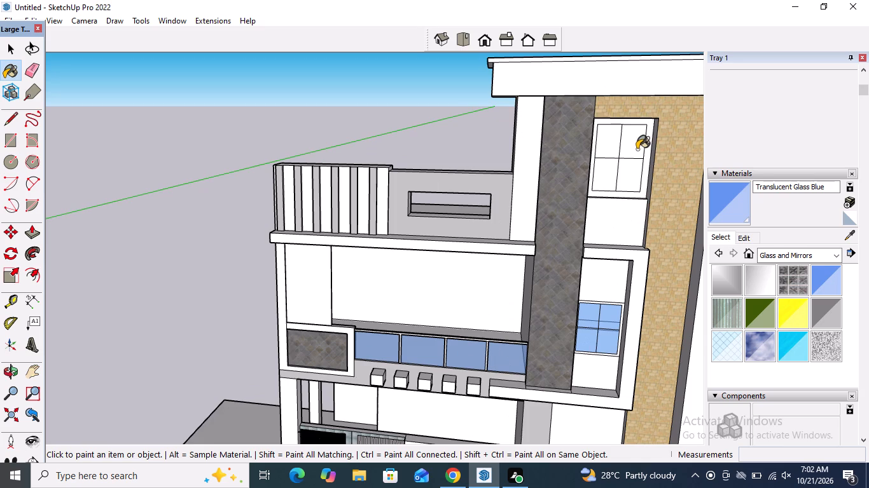
pyautogui.click(637, 149)
pyautogui.click(607, 149)
pyautogui.click(604, 169)
pyautogui.click(622, 169)
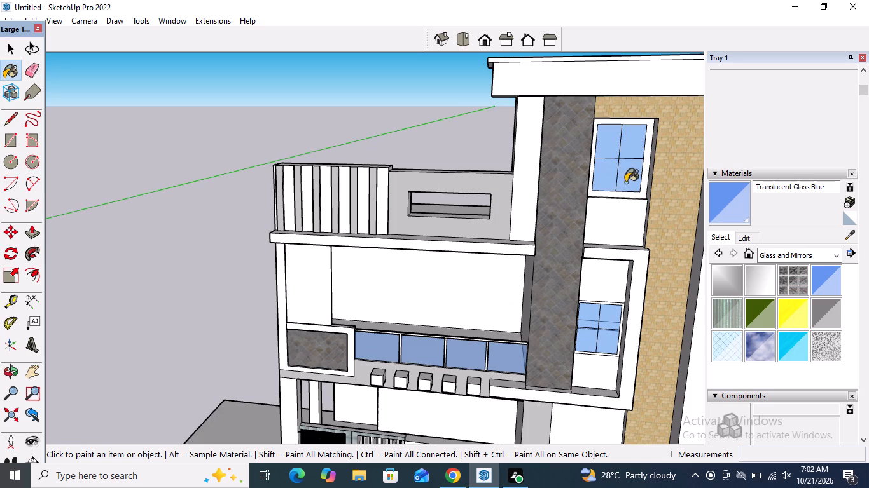
# Paint the frames of all three facade windows black with Color M09 from the Colors materials.
pyautogui.click(800, 257)
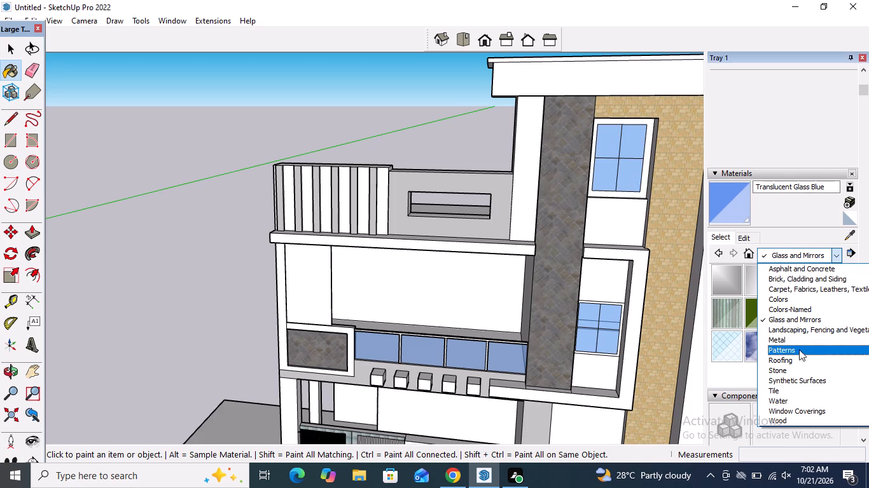
pyautogui.click(800, 301)
pyautogui.scroll(-6, 798, 302)
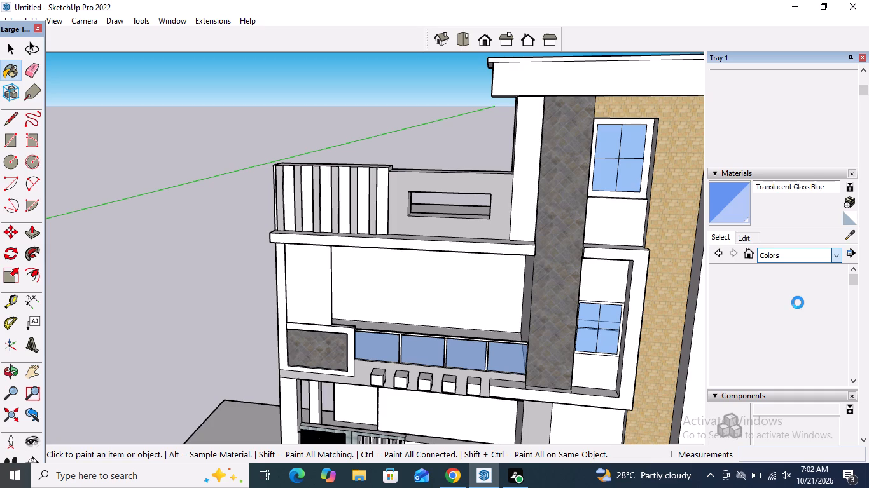
pyautogui.scroll(-5, 798, 302)
pyautogui.click(757, 304)
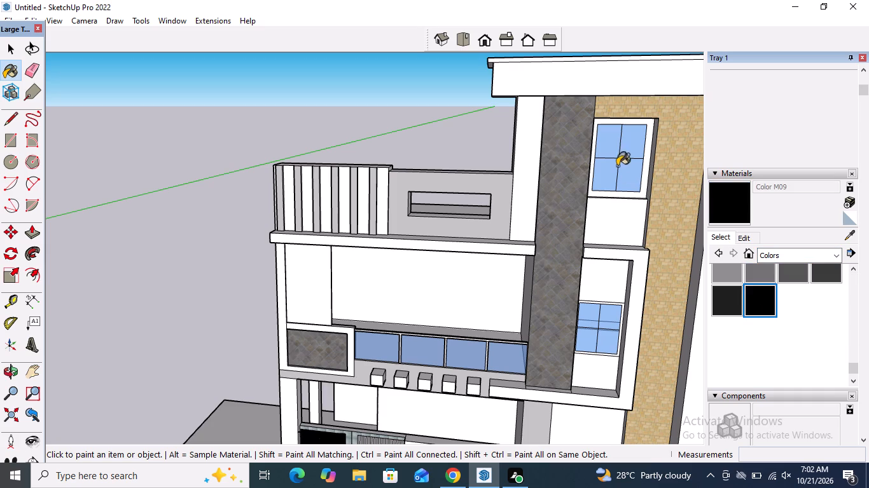
pyautogui.click(648, 144)
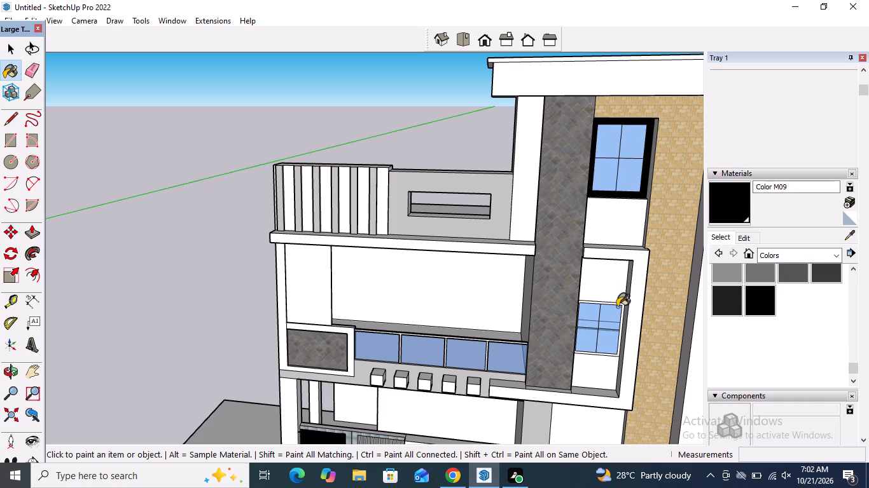
pyautogui.scroll(9, 612, 314)
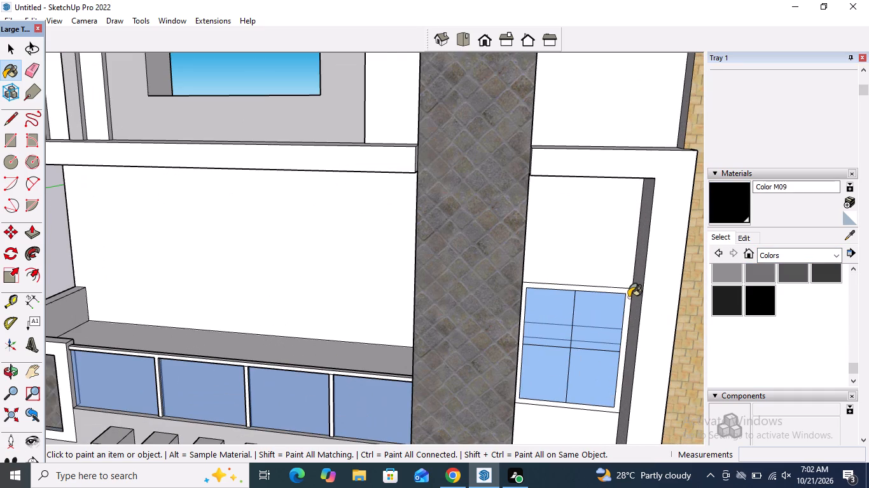
pyautogui.click(629, 297)
pyautogui.scroll(-11, 609, 210)
pyautogui.scroll(-1, 622, 264)
pyautogui.scroll(8, 608, 393)
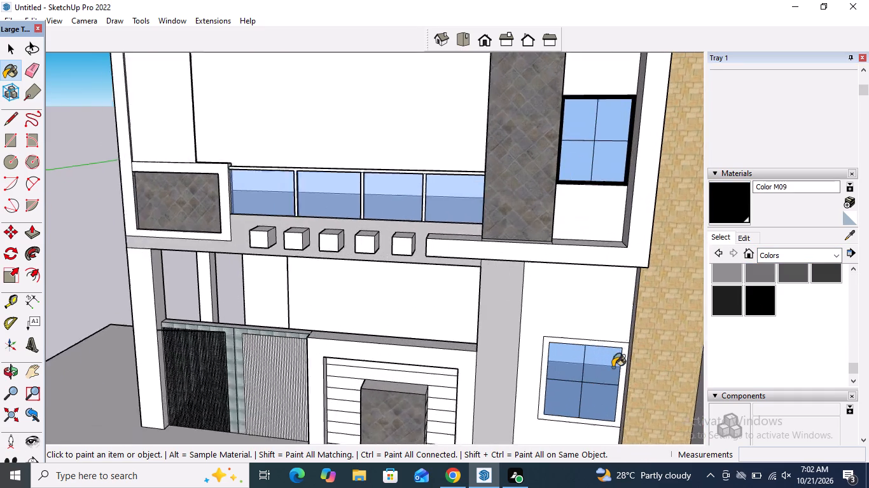
pyautogui.scroll(2, 613, 367)
pyautogui.click(630, 343)
# Paint the balcony railing's posts and handrail, including the handrail's top face, with Color M09.
pyautogui.scroll(-11, 595, 360)
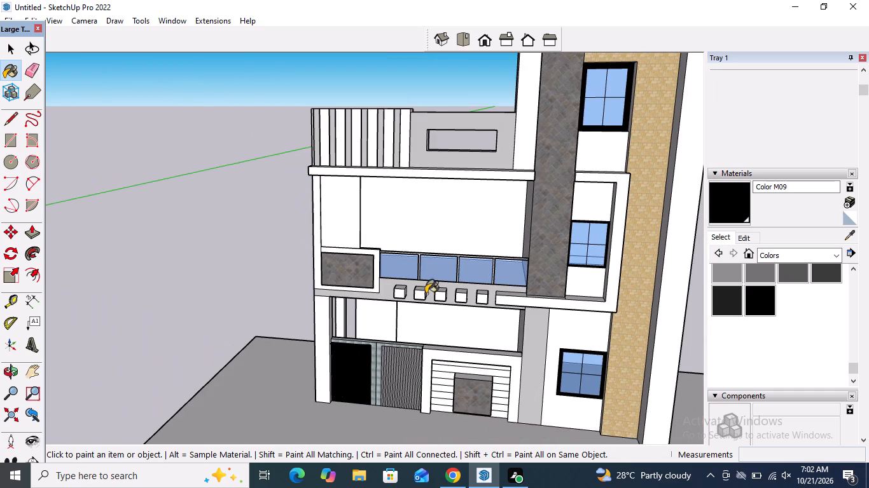
pyautogui.scroll(15, 429, 261)
pyautogui.click(417, 248)
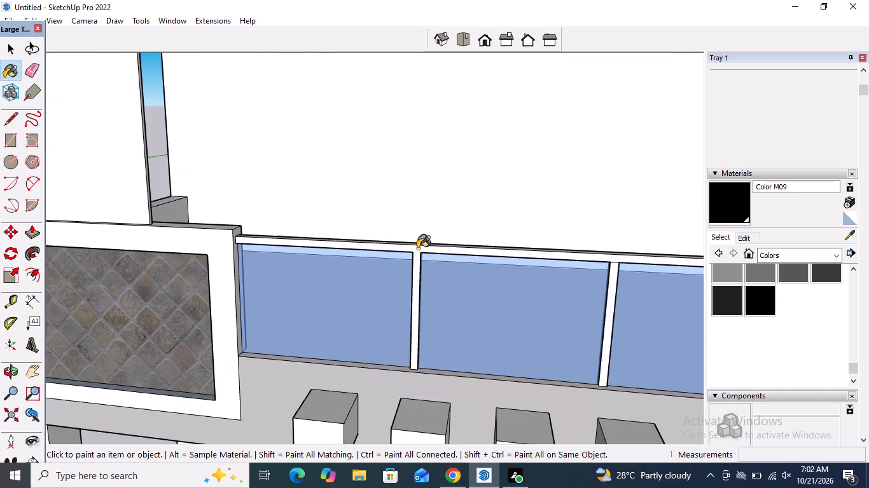
pyautogui.click(615, 271)
pyautogui.scroll(-6, 476, 252)
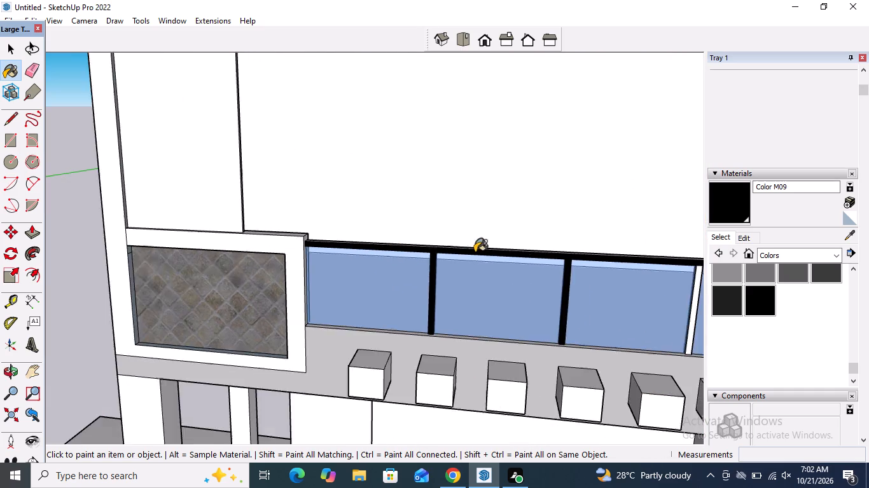
pyautogui.scroll(7, 649, 266)
pyautogui.click(655, 273)
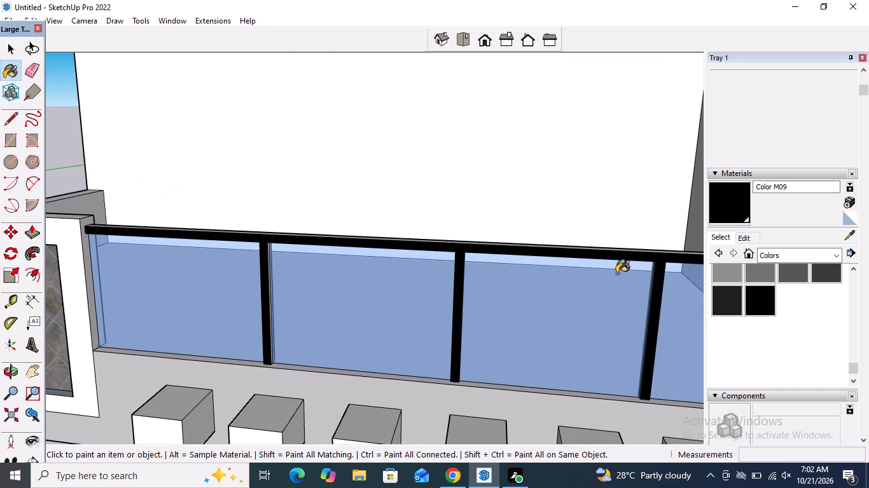
pyautogui.scroll(-5, 473, 246)
pyautogui.moveTo(517, 253); pyautogui.dragTo(461, 357, button='middle')
pyautogui.scroll(4, 460, 311)
pyautogui.click(461, 301)
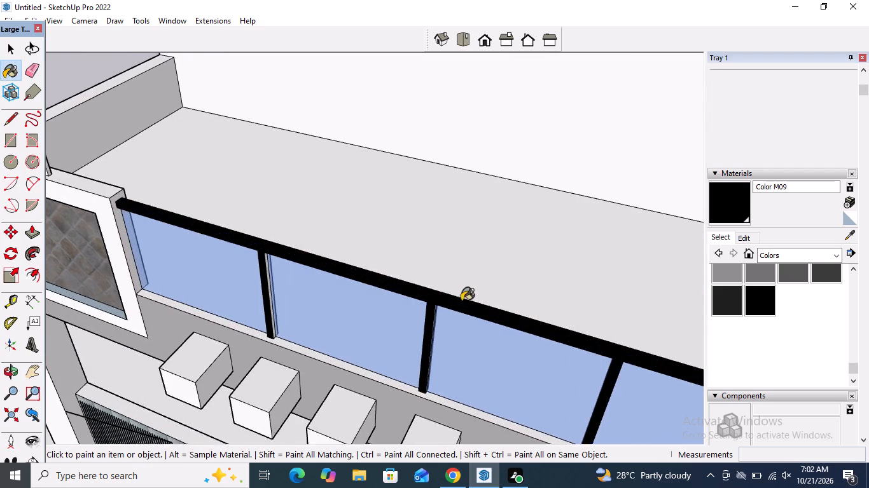
pyautogui.scroll(-9, 522, 253)
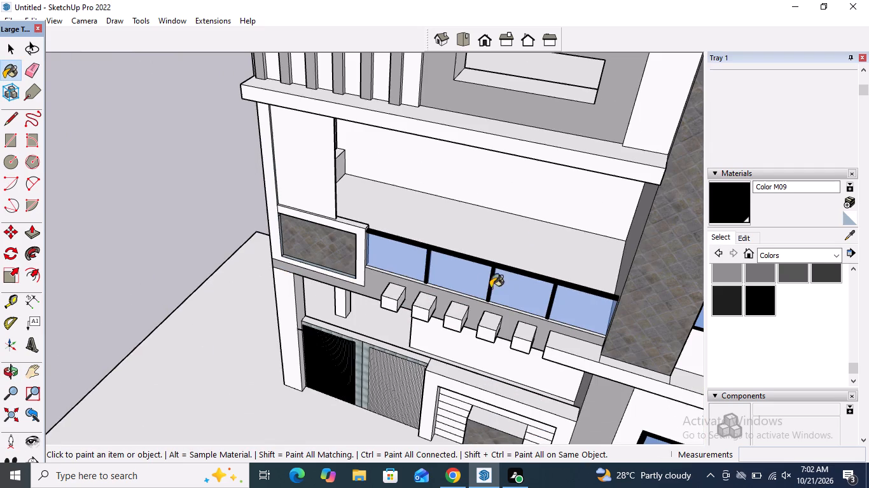
pyautogui.moveTo(481, 295); pyautogui.dragTo(596, 226, button='middle')
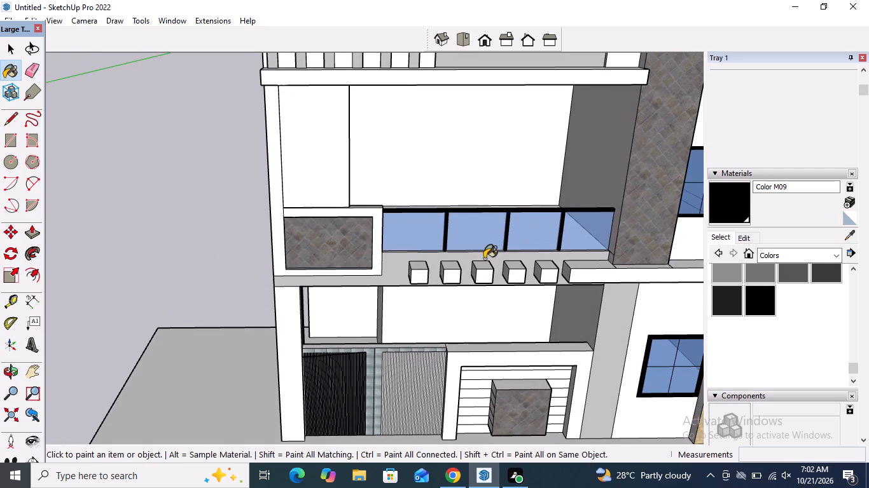
pyautogui.press('space')
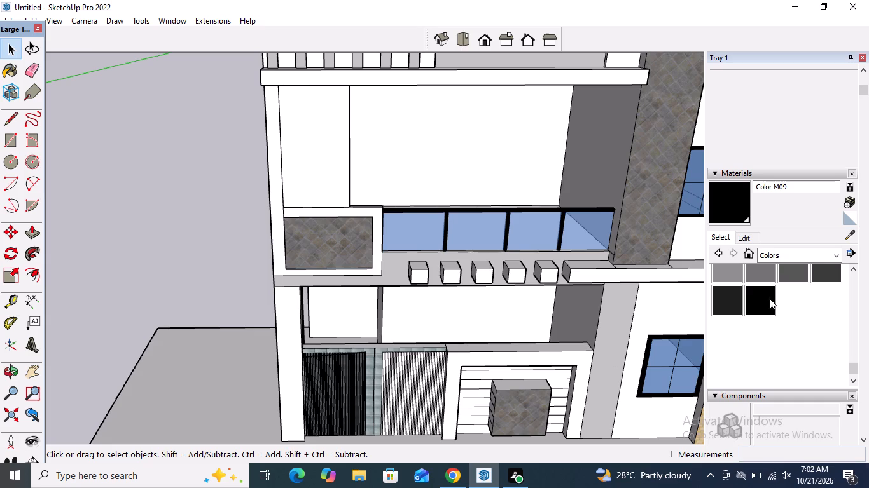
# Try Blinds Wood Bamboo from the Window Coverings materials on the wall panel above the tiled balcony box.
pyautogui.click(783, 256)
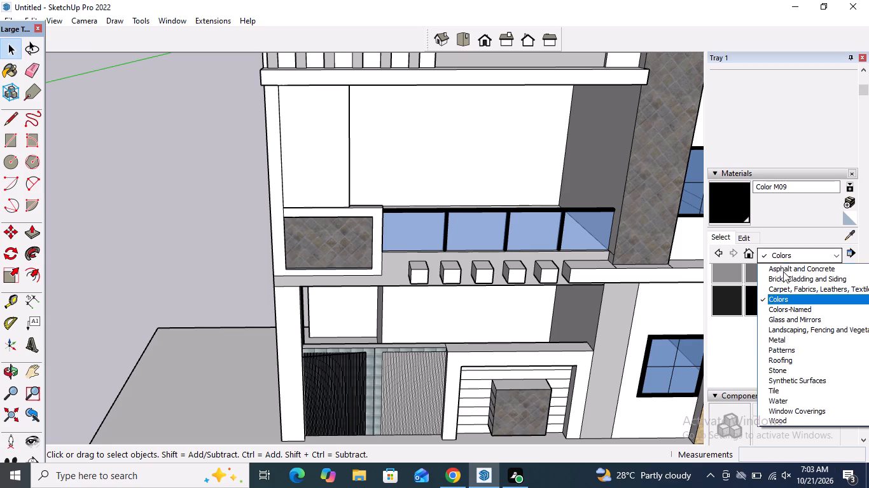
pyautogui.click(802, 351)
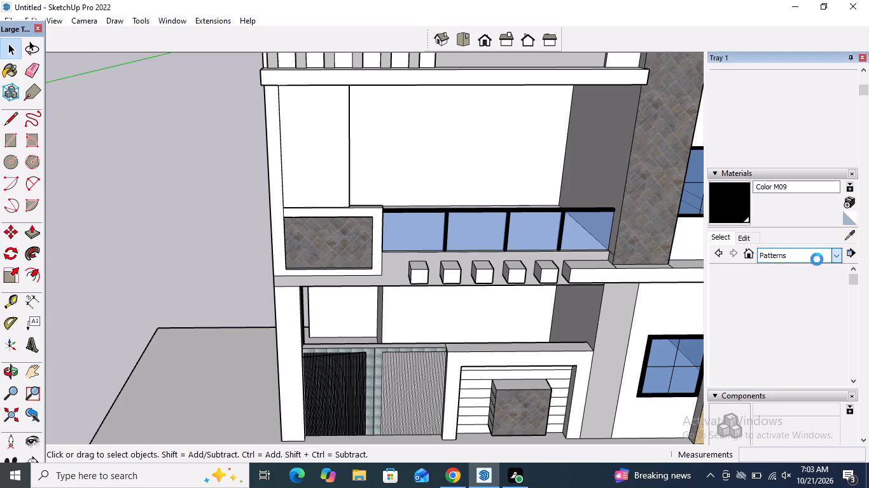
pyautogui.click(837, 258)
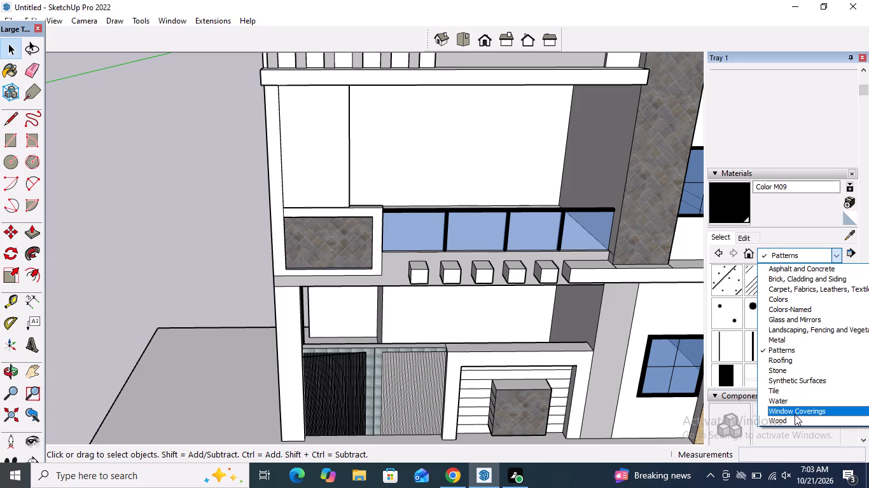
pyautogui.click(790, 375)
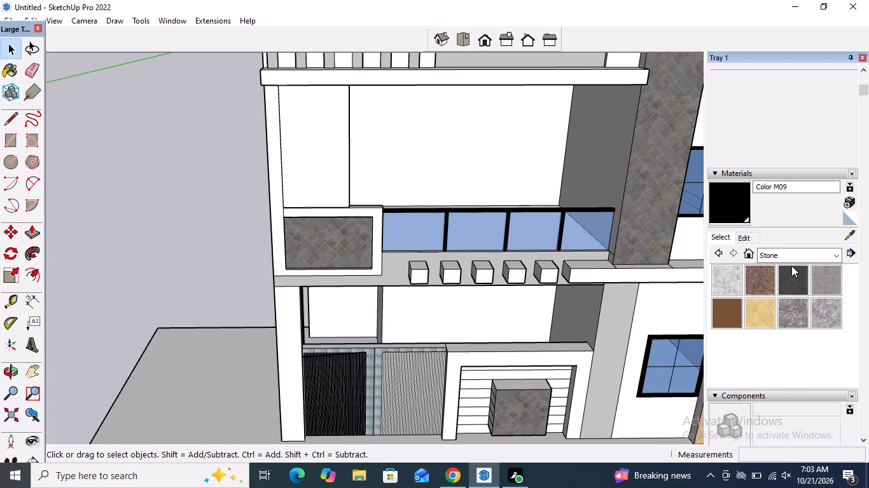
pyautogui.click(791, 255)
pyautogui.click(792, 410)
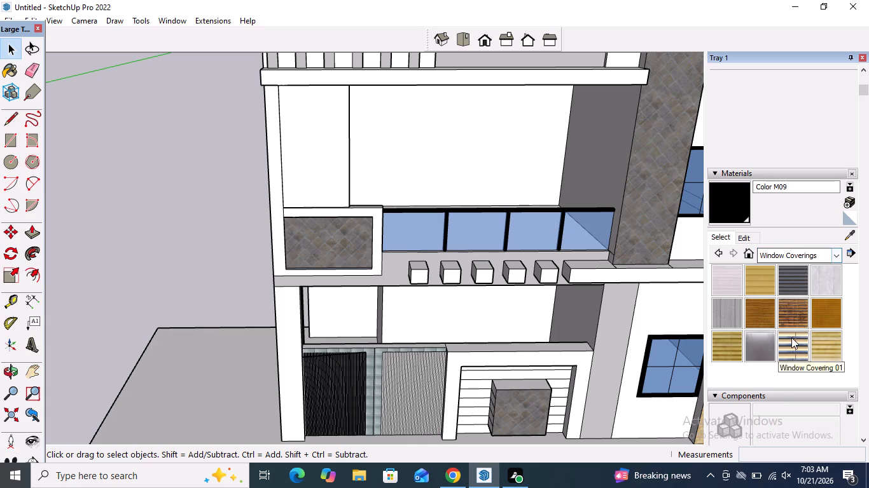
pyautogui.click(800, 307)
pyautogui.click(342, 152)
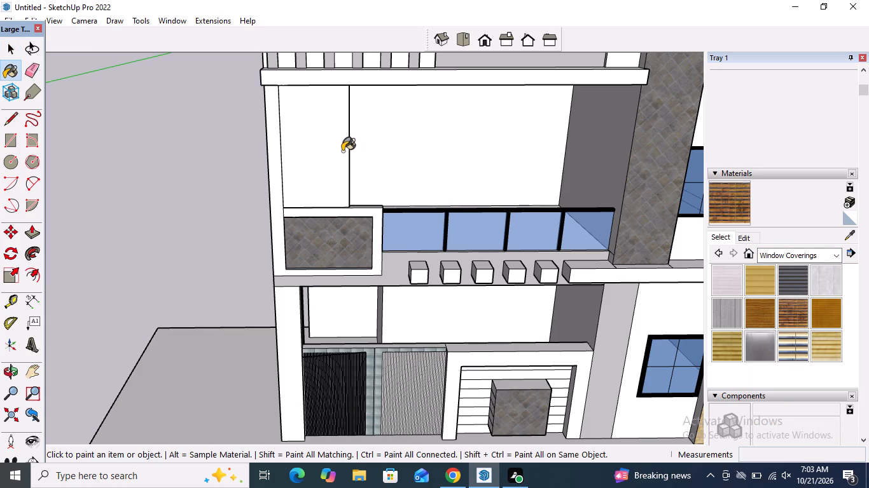
# Paint the wall panel above the tiled balcony box with Blinds Roman Hobbled Blue.
pyautogui.click(790, 280)
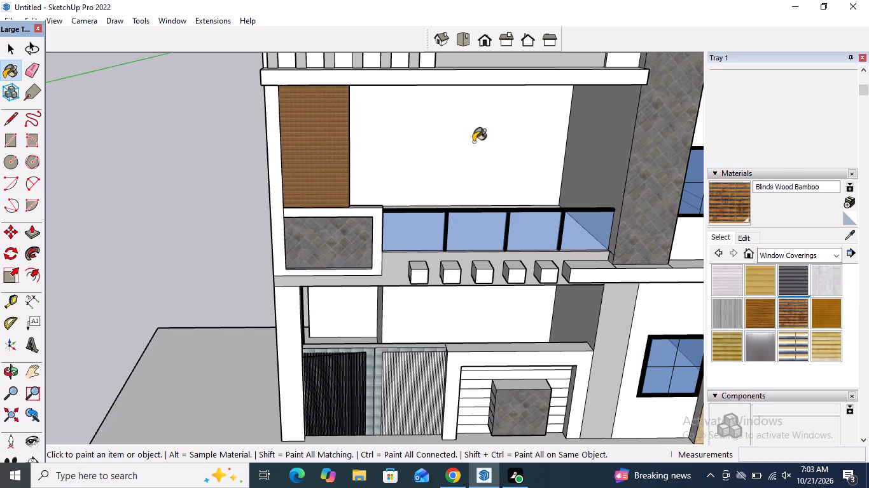
pyautogui.click(316, 158)
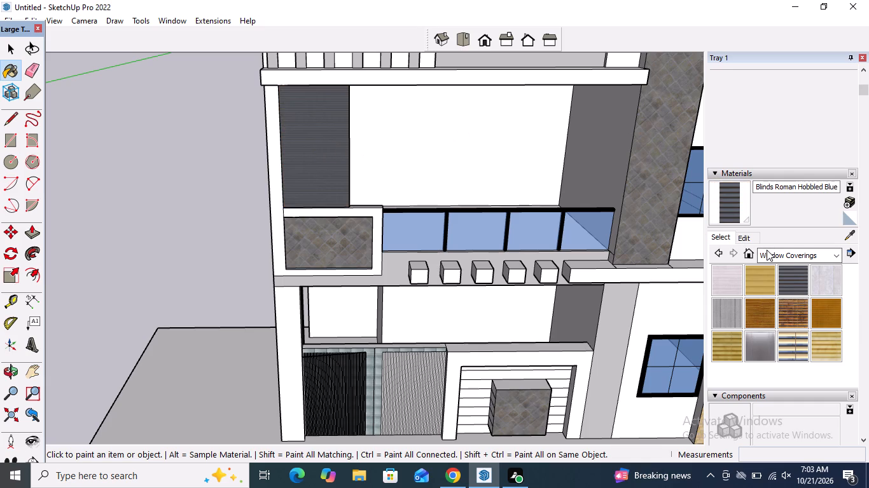
# Set the texture width of the Blinds Roman Hobbled Blue material to 10'.
pyautogui.click(744, 238)
pyautogui.moveTo(744, 382); pyautogui.dragTo(729, 382)
pyautogui.write("10'")
pyautogui.press('Return')
pyautogui.press('space')
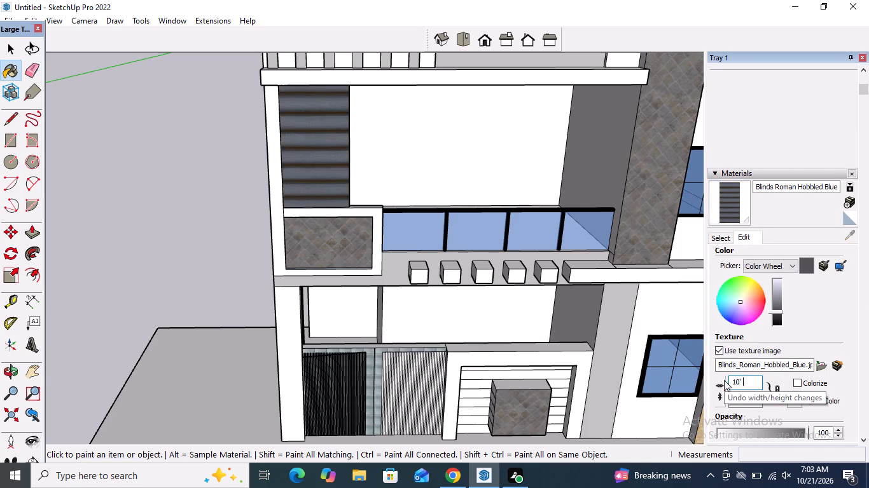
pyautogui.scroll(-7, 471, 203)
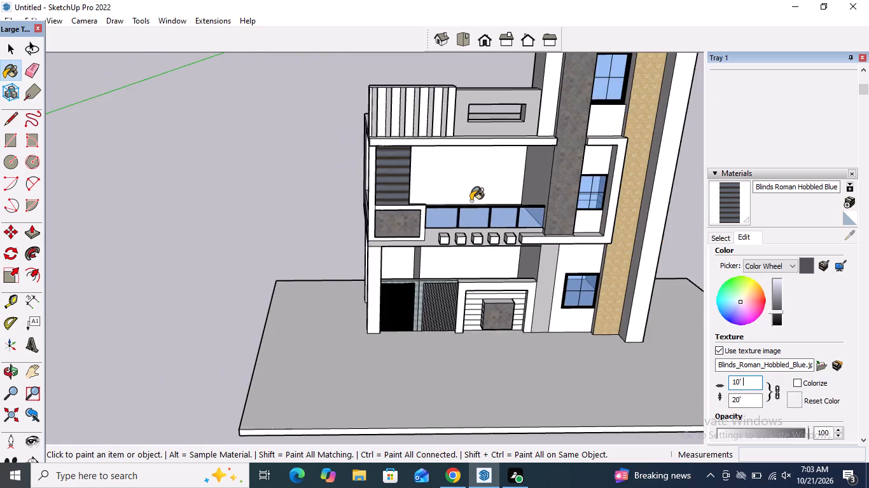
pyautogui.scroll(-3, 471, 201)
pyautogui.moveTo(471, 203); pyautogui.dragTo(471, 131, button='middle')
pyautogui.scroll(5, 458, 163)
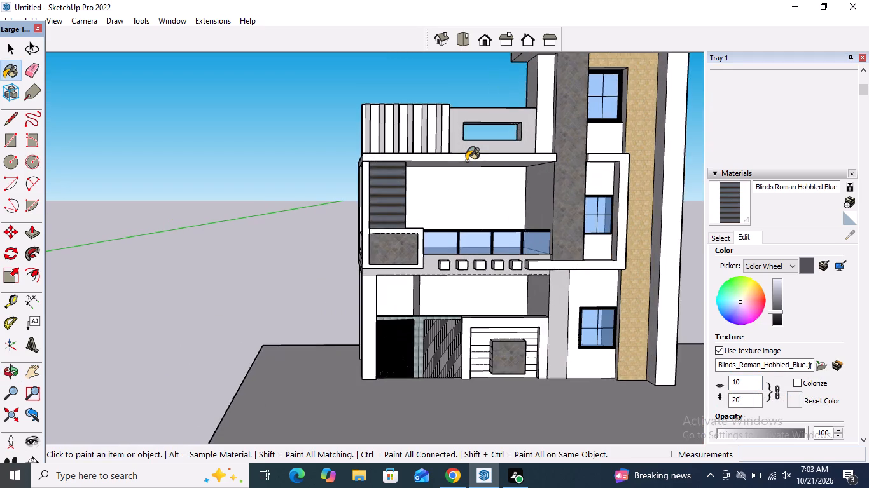
# Draw a vertical line about 25' long down the back wall of the first-floor balcony, splitting it into two faces.
pyautogui.scroll(7, 466, 161)
pyautogui.moveTo(488, 193); pyautogui.dragTo(612, 191, button='middle')
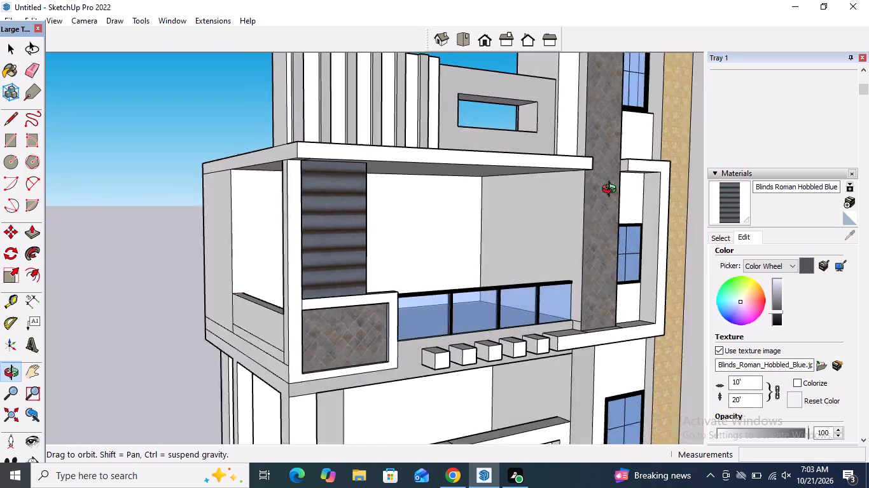
pyautogui.moveTo(612, 191); pyautogui.dragTo(425, 221, button='middle')
pyautogui.scroll(-5, 425, 221)
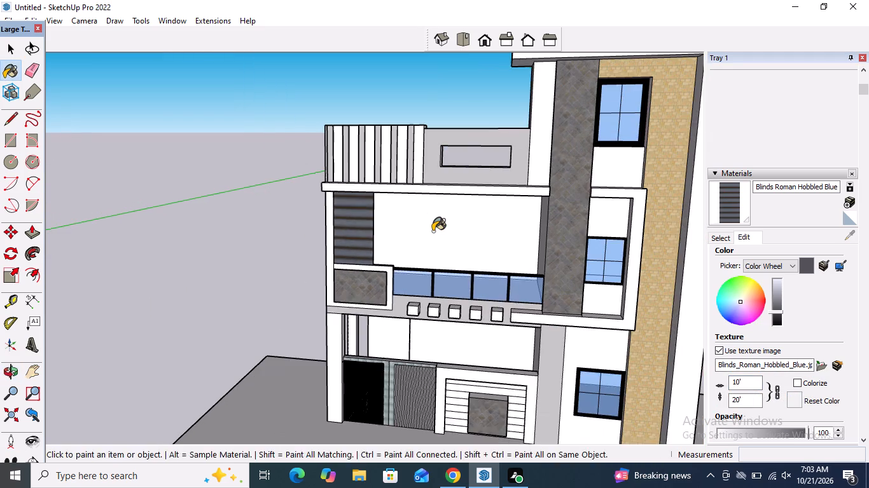
pyautogui.moveTo(434, 231); pyautogui.dragTo(464, 200, button='middle')
pyautogui.click(17, 115)
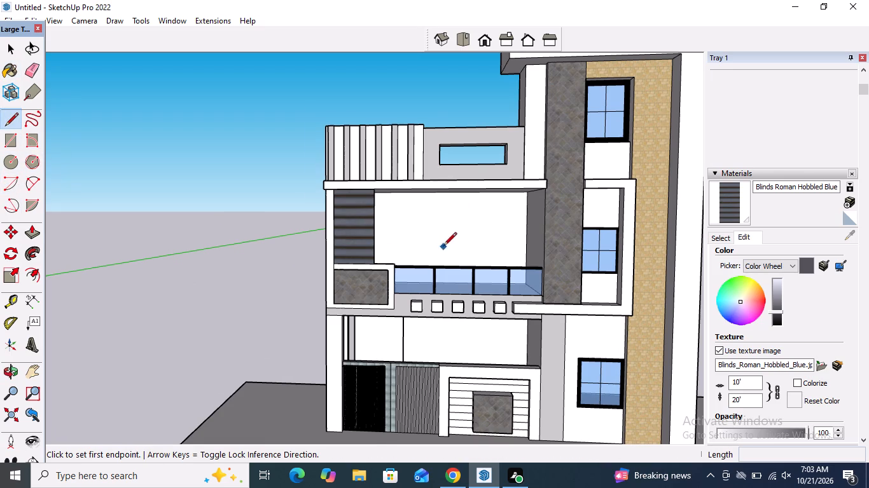
pyautogui.scroll(7, 445, 245)
pyautogui.moveTo(421, 146); pyautogui.dragTo(421, 152)
pyautogui.moveTo(419, 212); pyautogui.dragTo(417, 282, button='middle')
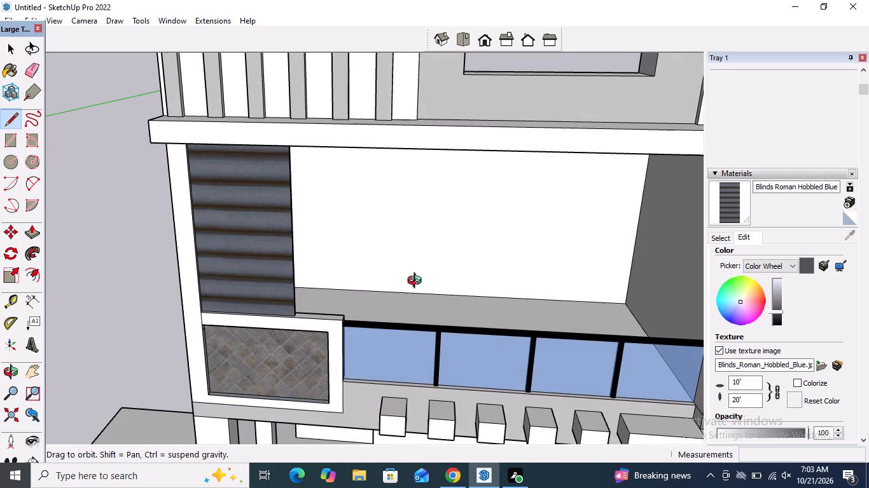
pyautogui.moveTo(417, 282); pyautogui.dragTo(417, 283, button='middle')
pyautogui.click(419, 292)
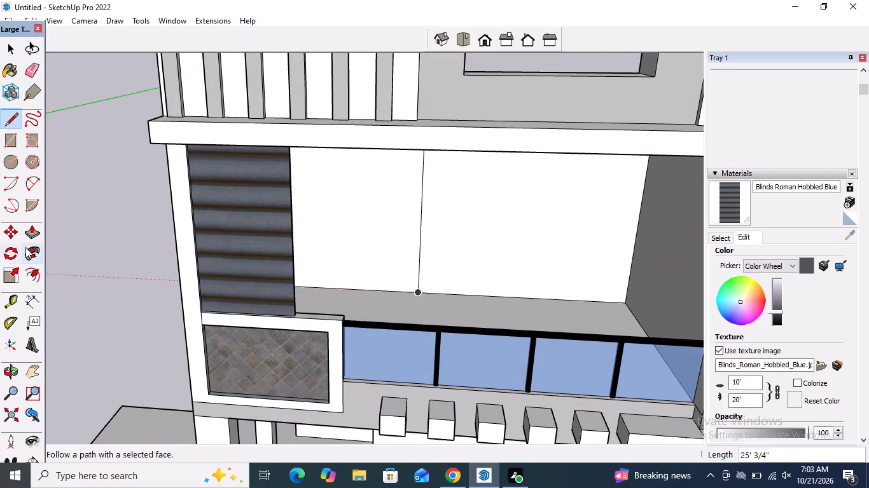
# Pull the larger face of the divided balcony back wall forward towards the railing.
pyautogui.click(34, 240)
pyautogui.moveTo(549, 230); pyautogui.dragTo(548, 237)
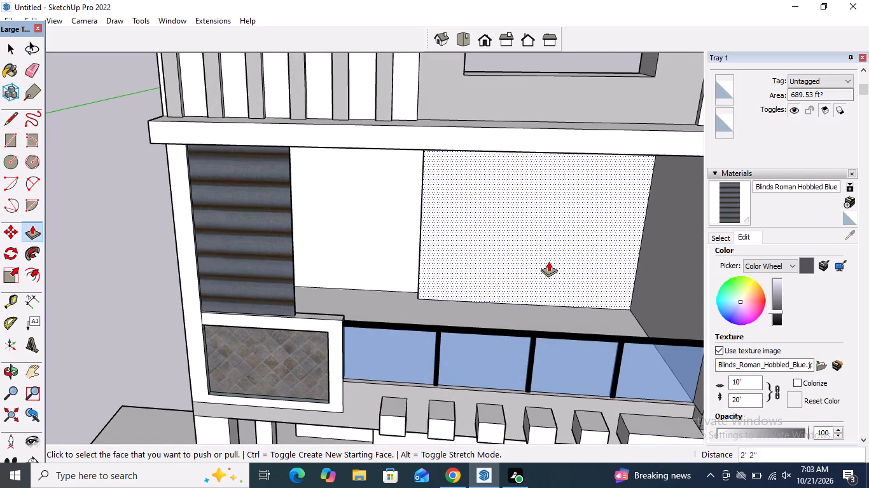
pyautogui.click(548, 261)
pyautogui.moveTo(501, 298); pyautogui.dragTo(503, 292)
pyautogui.scroll(1, 500, 224)
pyautogui.moveTo(500, 223); pyautogui.dragTo(515, 174, button='middle')
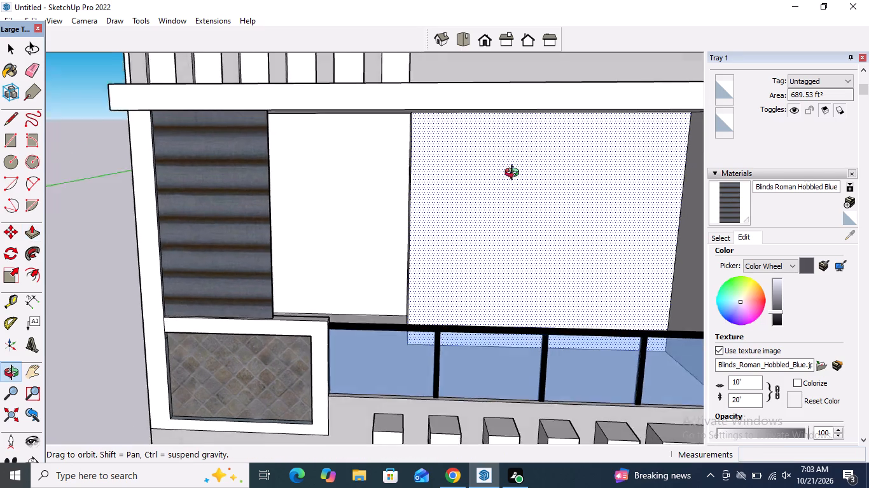
pyautogui.moveTo(515, 174); pyautogui.dragTo(517, 164, button='middle')
pyautogui.press('space')
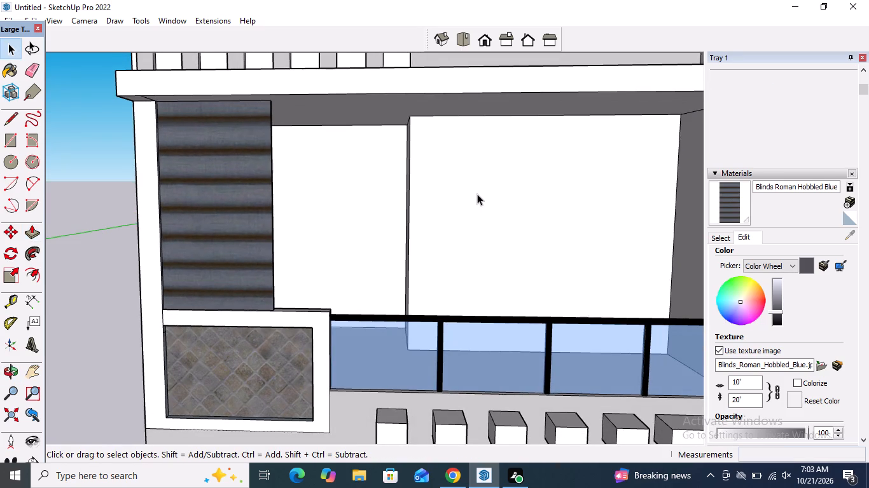
# Draw a door rectangle about 18' 11 11/16" by 16' 2 3/16" on the pulled-out balcony wall, down to its floor edge.
pyautogui.click(17, 139)
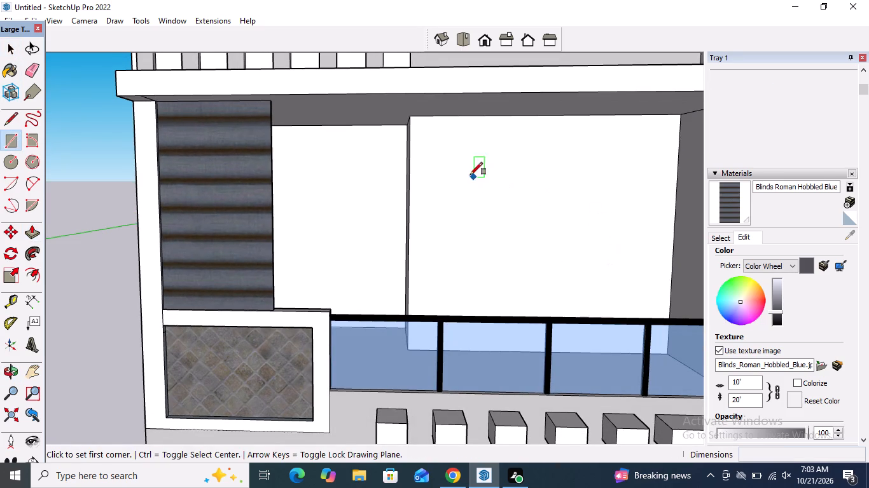
pyautogui.moveTo(469, 175); pyautogui.dragTo(485, 191)
pyautogui.moveTo(562, 252); pyautogui.dragTo(561, 293, button='middle')
pyautogui.moveTo(622, 294); pyautogui.dragTo(615, 326, button='middle')
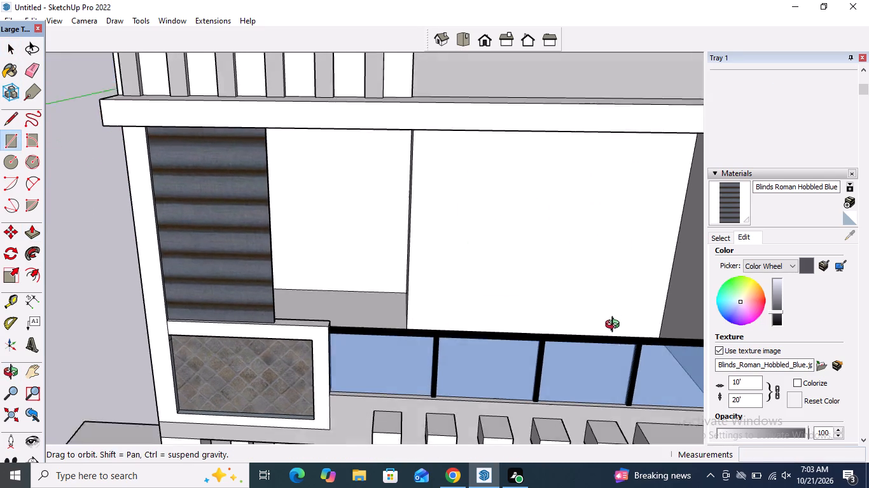
pyautogui.moveTo(615, 326); pyautogui.dragTo(612, 332, button='middle')
pyautogui.click(612, 334)
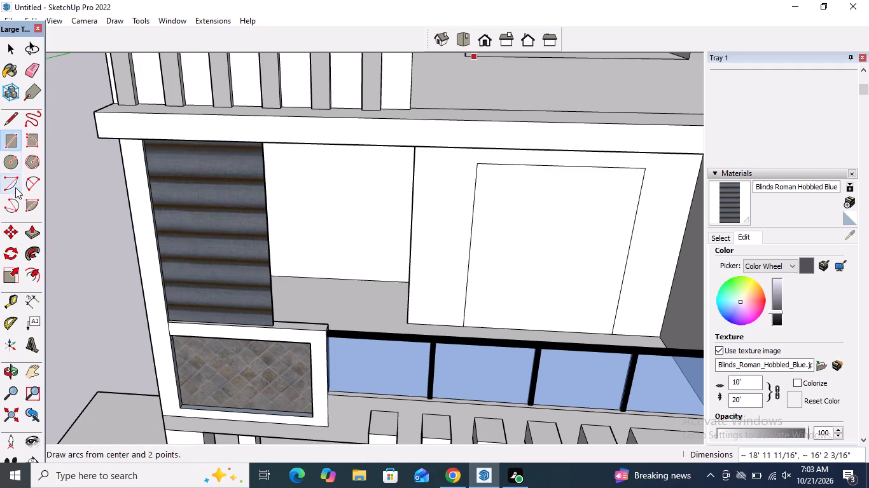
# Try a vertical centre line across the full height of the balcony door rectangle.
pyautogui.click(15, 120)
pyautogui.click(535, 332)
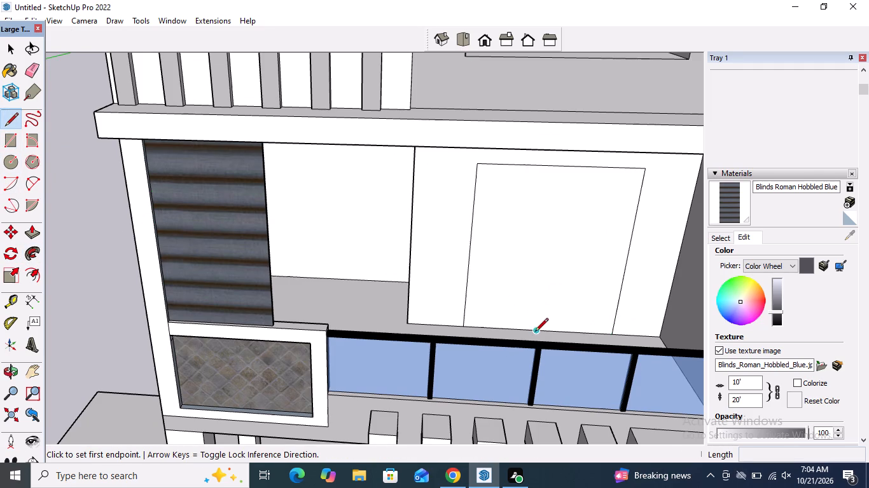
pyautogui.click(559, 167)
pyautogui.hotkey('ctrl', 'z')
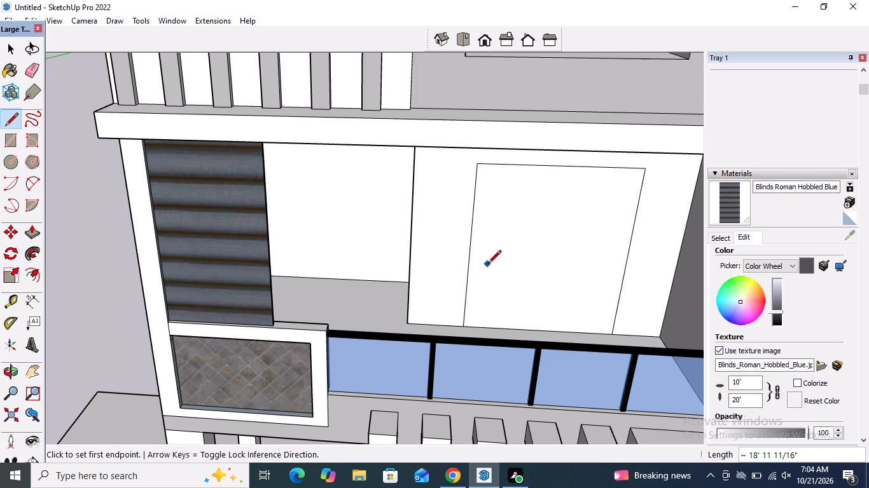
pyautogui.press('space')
# Offset the balcony door rectangle's outline inward to form a narrow frame.
pyautogui.click(34, 276)
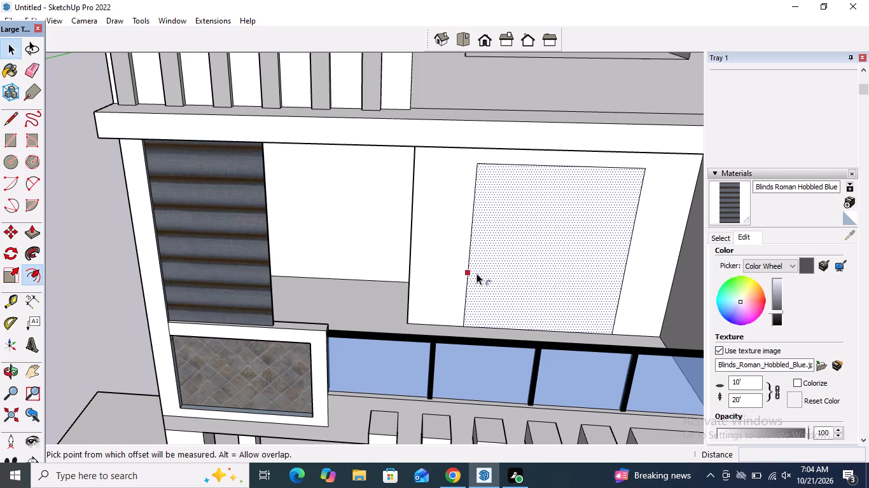
pyautogui.click(476, 273)
pyautogui.click(486, 274)
pyautogui.press('space')
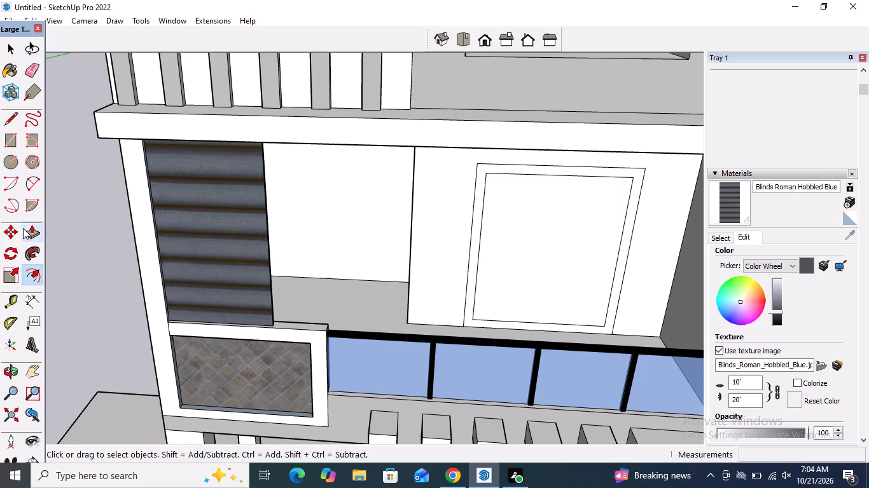
# Divide the door's inner panel into two panes with a vertical centre line about 17' 1/2" long.
pyautogui.click(7, 126)
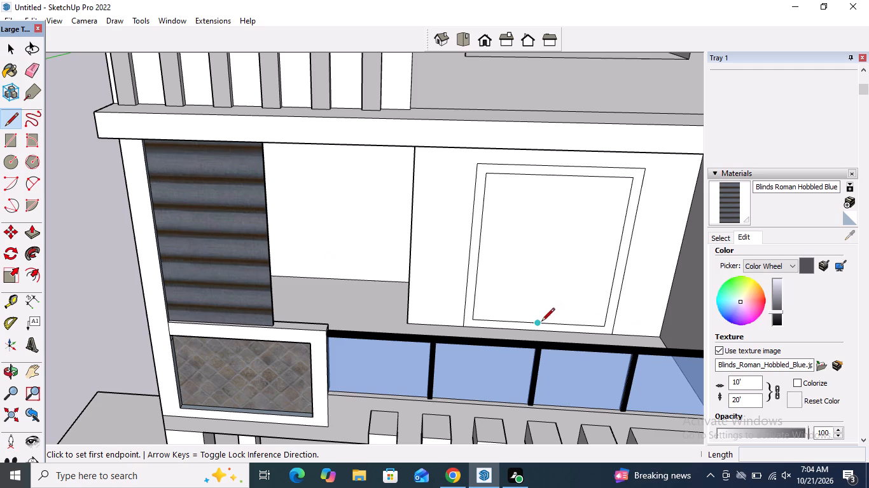
pyautogui.click(541, 323)
pyautogui.click(562, 177)
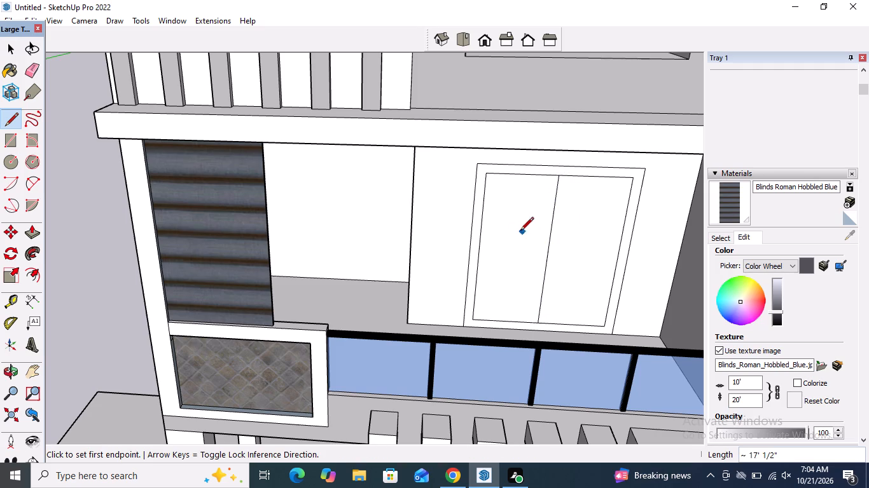
pyautogui.click(480, 255)
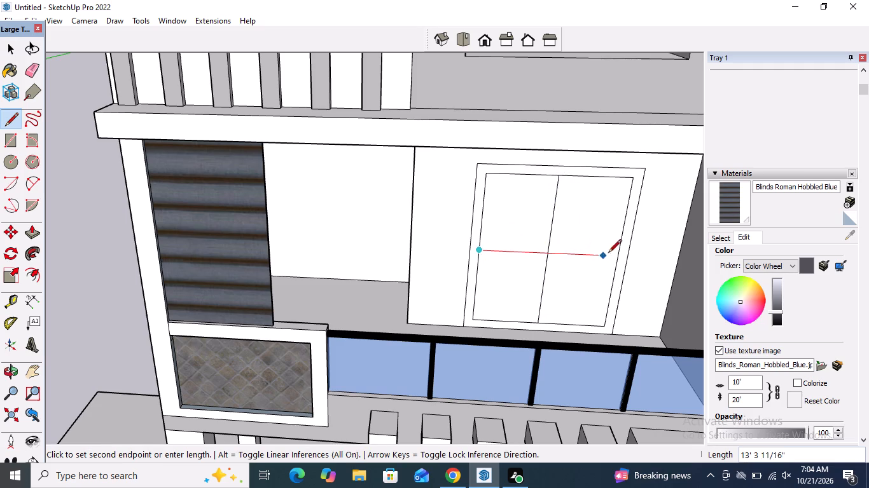
pyautogui.press('space')
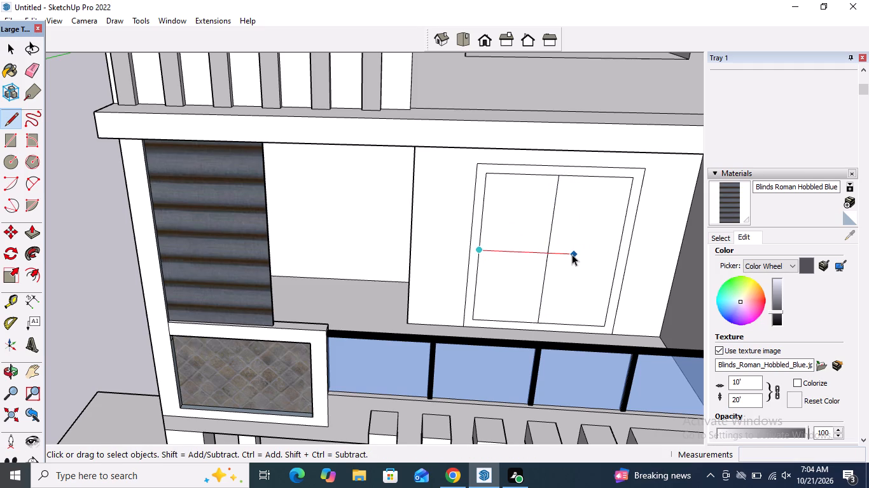
# Paint the balcony door's frame with Color M09 from the Colors materials.
pyautogui.click(722, 240)
pyautogui.click(787, 259)
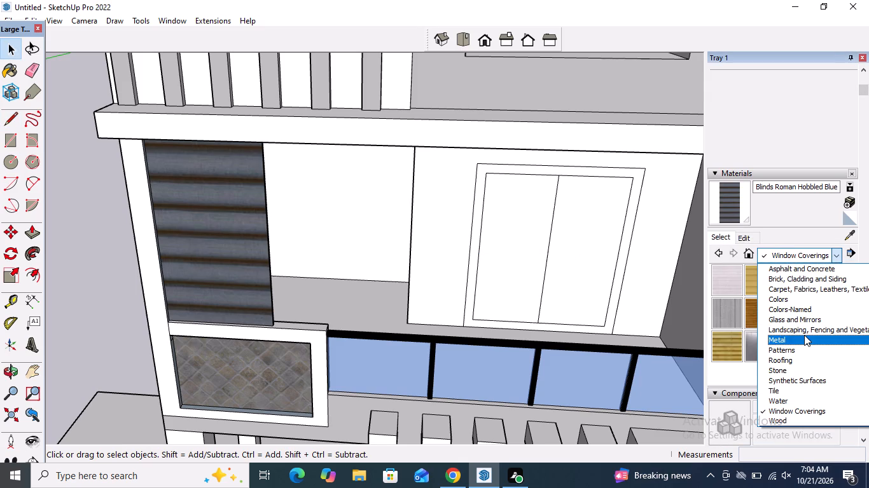
pyautogui.click(803, 301)
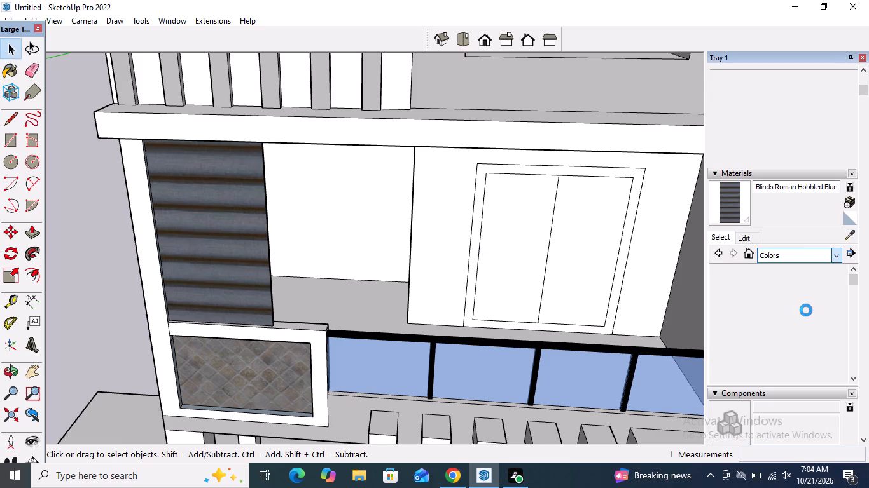
pyautogui.scroll(-6, 806, 310)
pyautogui.scroll(-5, 757, 344)
pyautogui.click(720, 305)
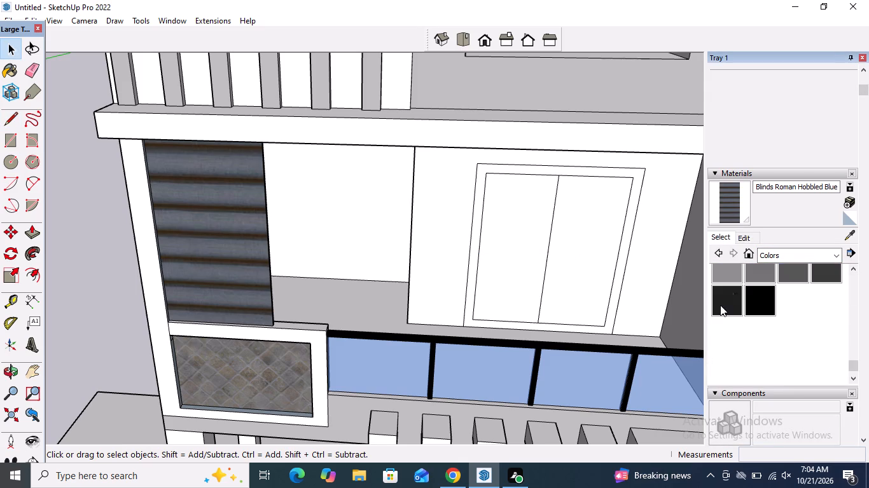
pyautogui.click(752, 297)
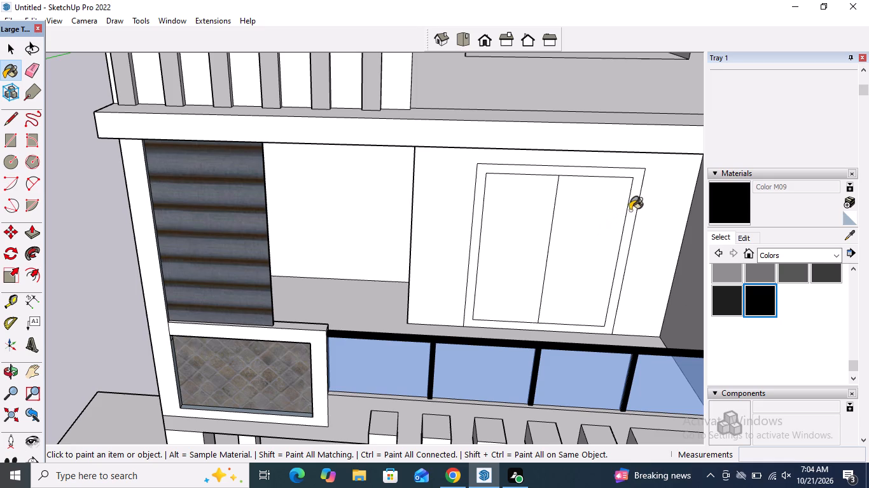
pyautogui.click(631, 209)
# Paint both balcony door panes with Translucent Glass Gray from the Glass and Mirrors materials.
pyautogui.click(764, 252)
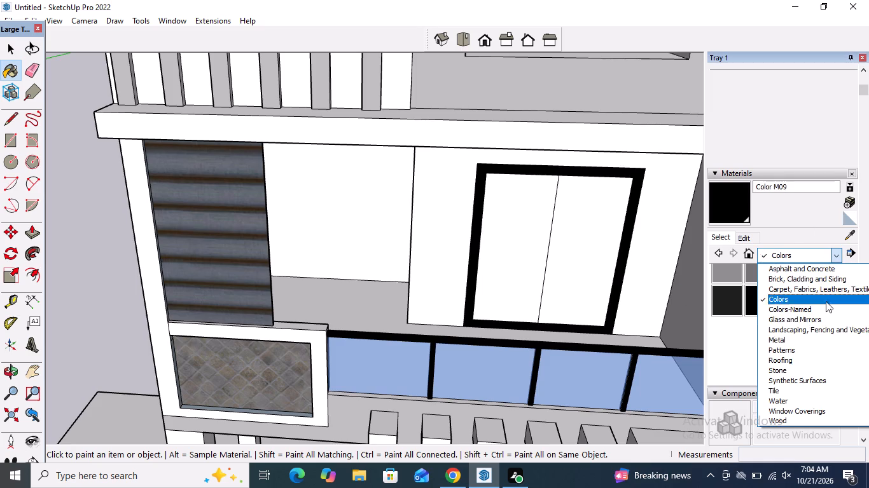
pyautogui.click(787, 315)
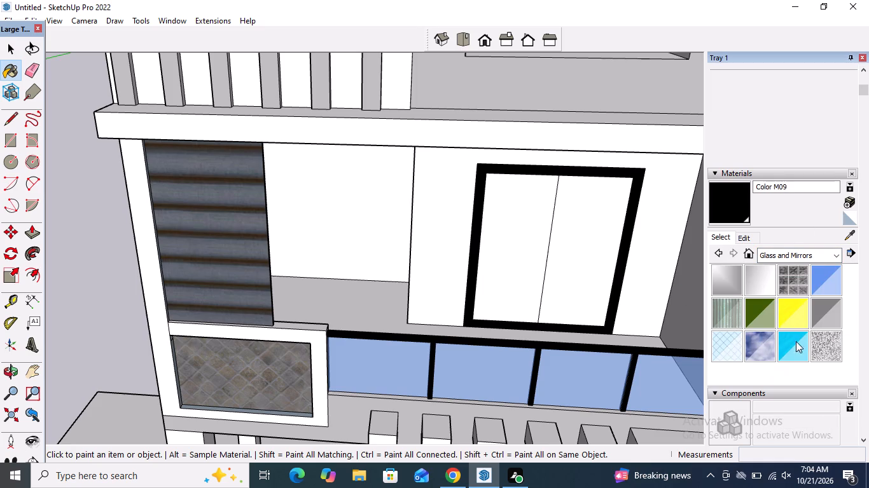
pyautogui.click(837, 317)
pyautogui.moveTo(594, 266); pyautogui.dragTo(586, 265)
pyautogui.click(517, 264)
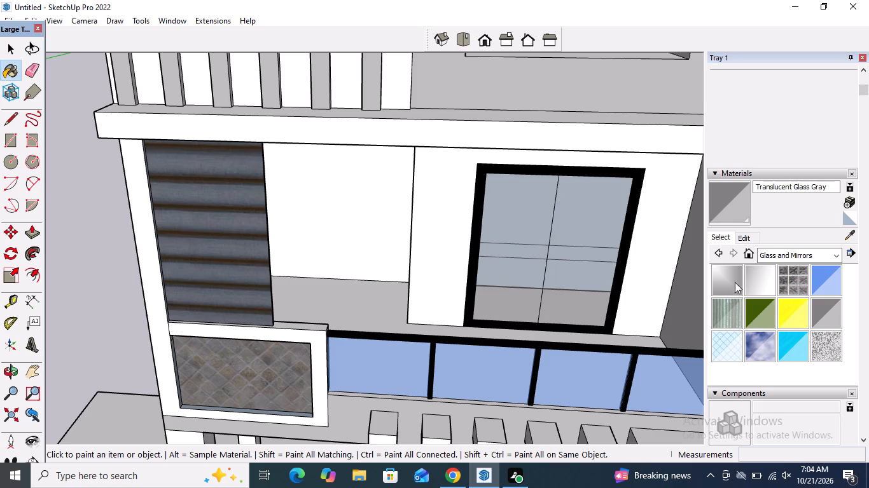
# Lighten the Translucent Glass Gray material's colour to nearly white.
pyautogui.click(744, 238)
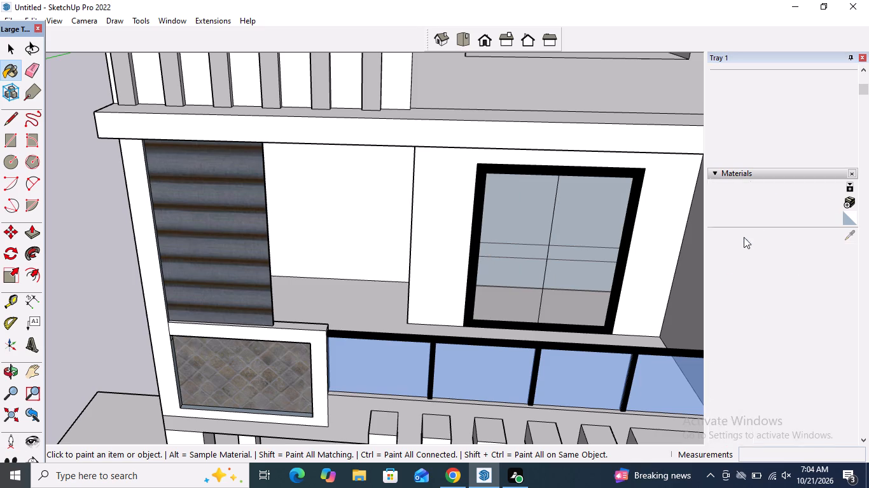
pyautogui.moveTo(774, 304); pyautogui.dragTo(775, 286)
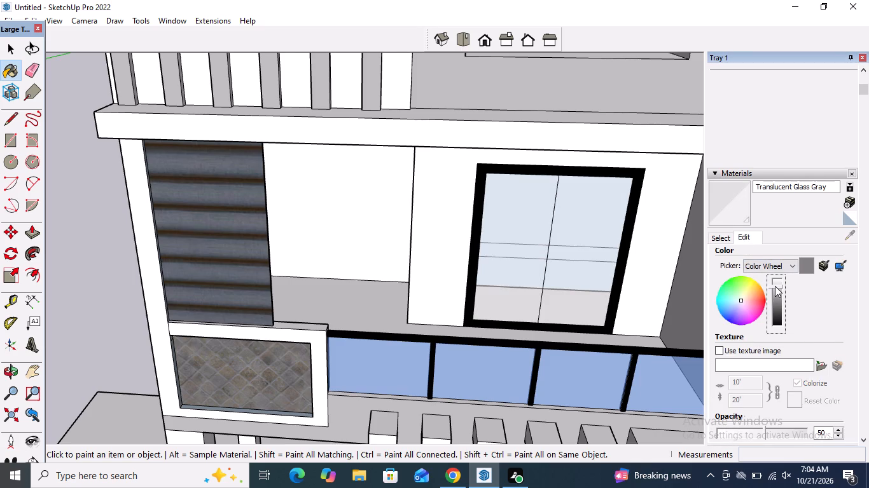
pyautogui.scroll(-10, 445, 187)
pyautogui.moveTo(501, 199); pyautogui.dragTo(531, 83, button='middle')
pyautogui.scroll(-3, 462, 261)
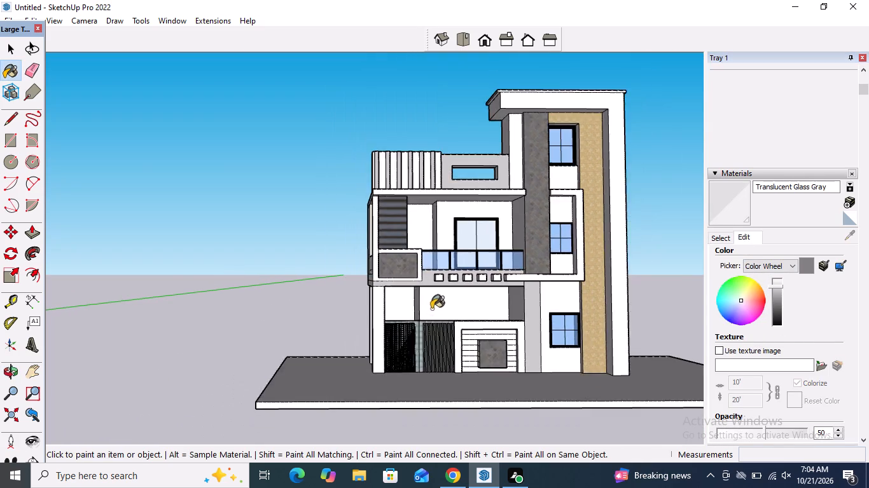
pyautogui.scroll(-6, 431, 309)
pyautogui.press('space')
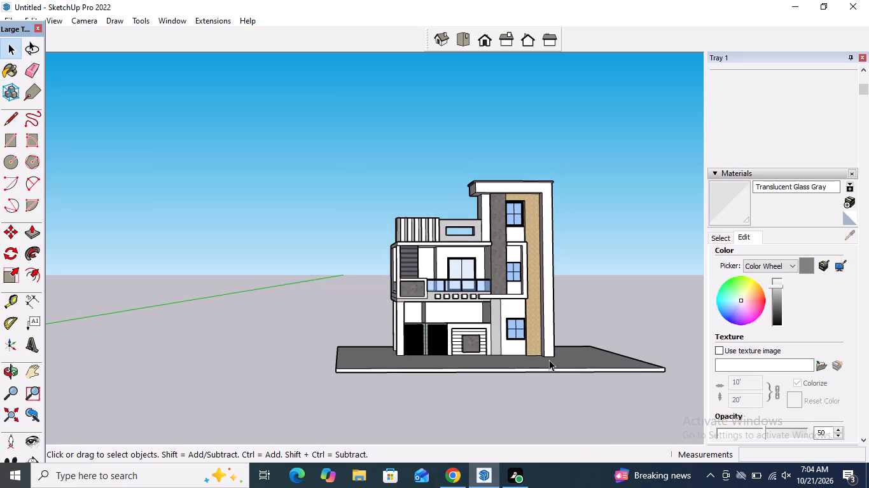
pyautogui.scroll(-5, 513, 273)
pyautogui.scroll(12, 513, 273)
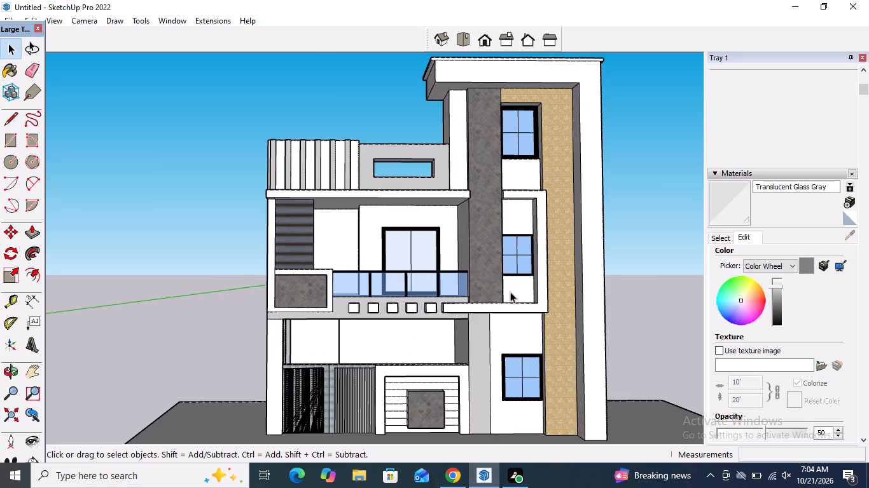
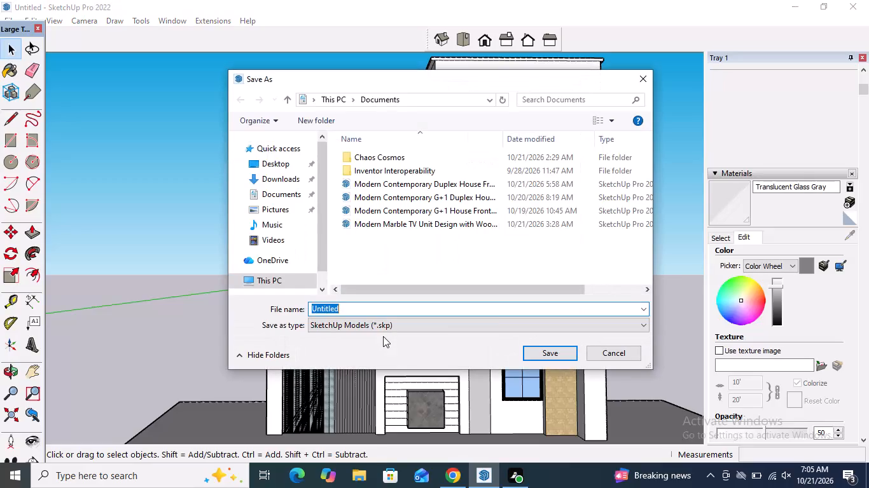
# Save the model in Documents as "Modern Contemporary G+2 Residential Building Front Elevation Design" in SketchUp Models (*.skp) format.
pyautogui.press('BackSpace')
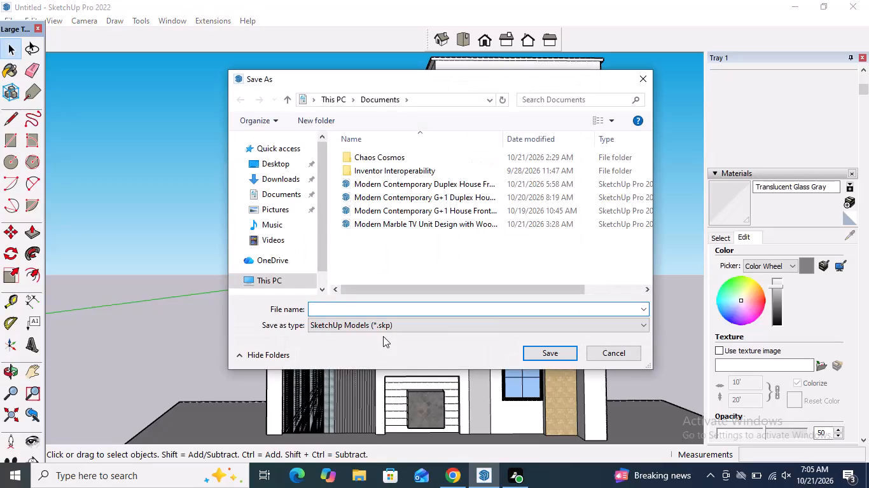
pyautogui.hotkey('ctrl', 'v')
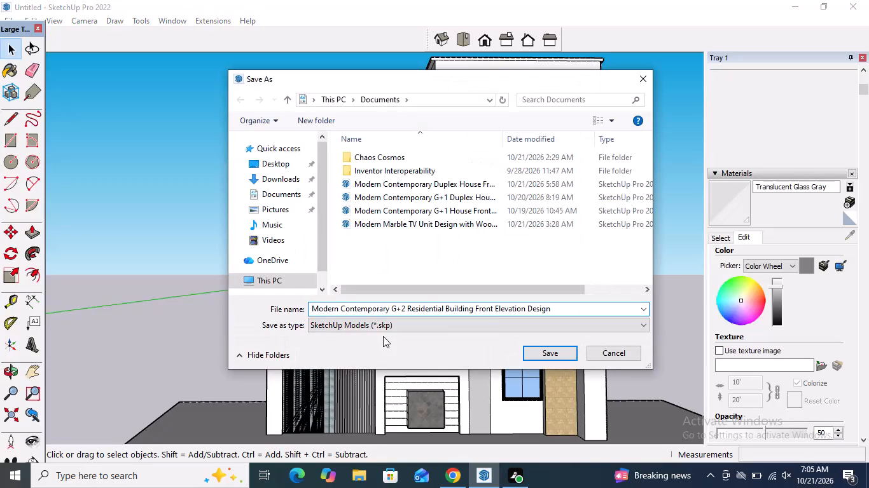
pyautogui.click(550, 356)
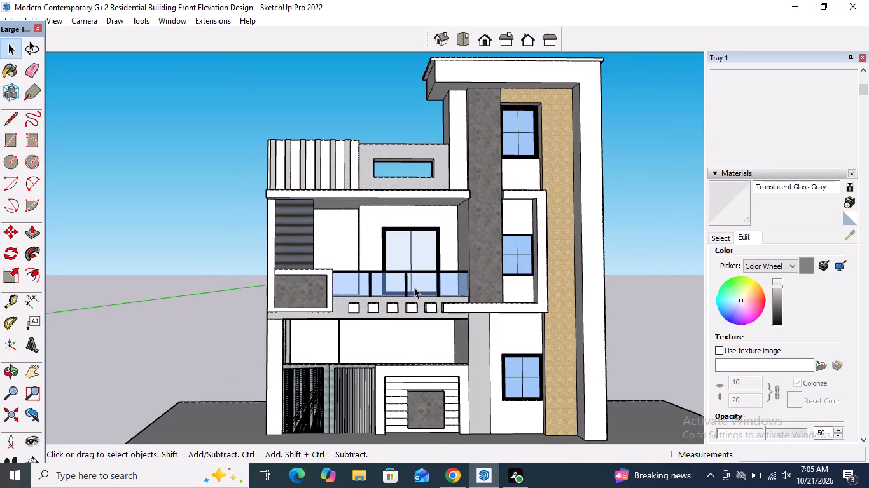
pyautogui.scroll(-5, 414, 287)
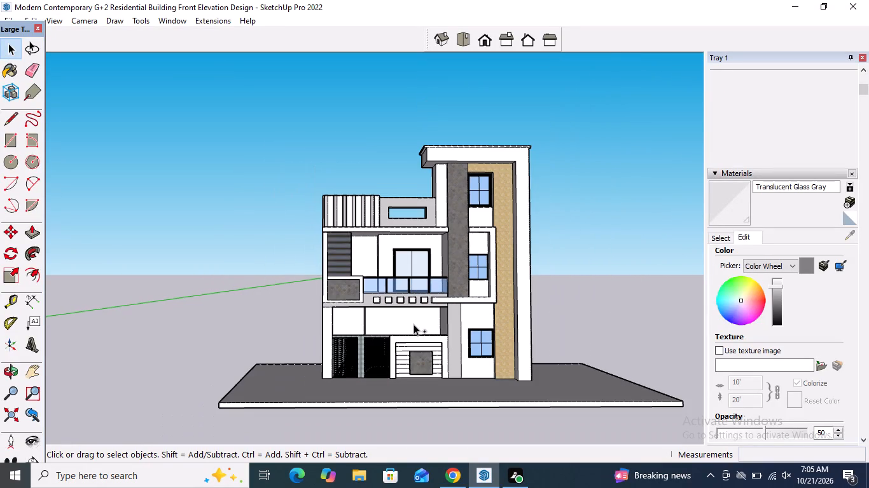
pyautogui.hotkey('ctrl', 's')
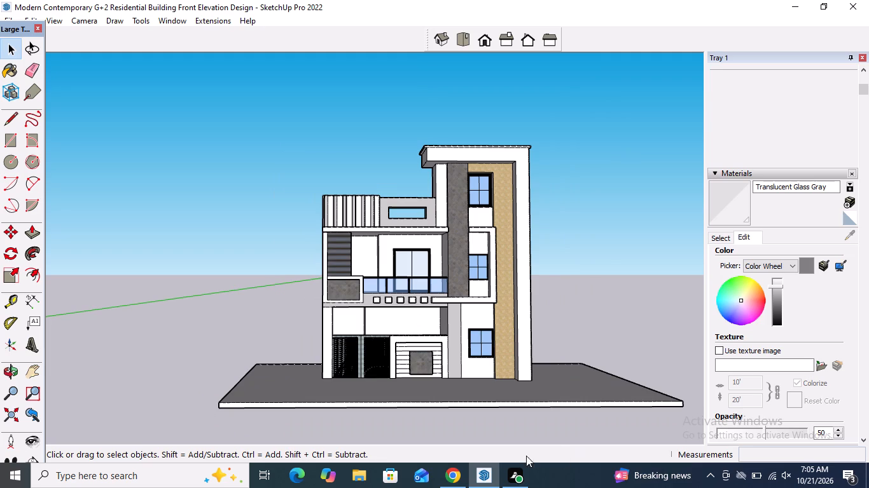